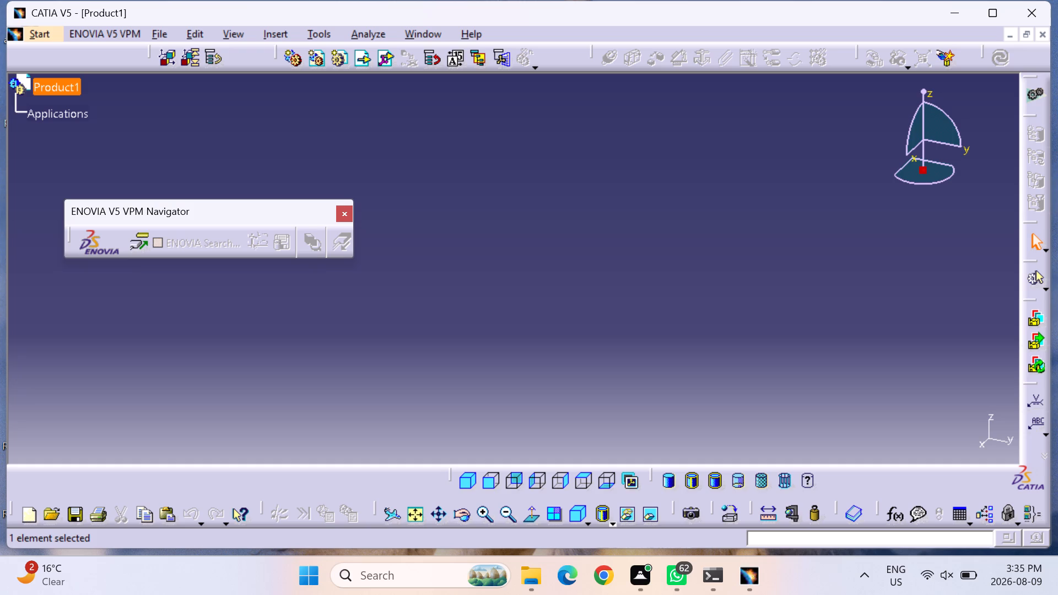
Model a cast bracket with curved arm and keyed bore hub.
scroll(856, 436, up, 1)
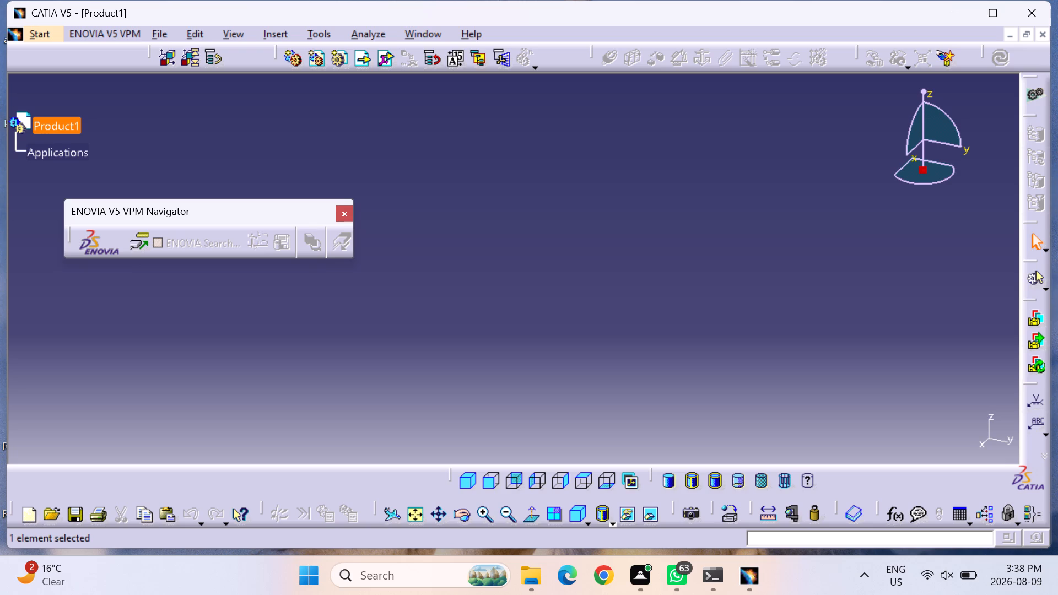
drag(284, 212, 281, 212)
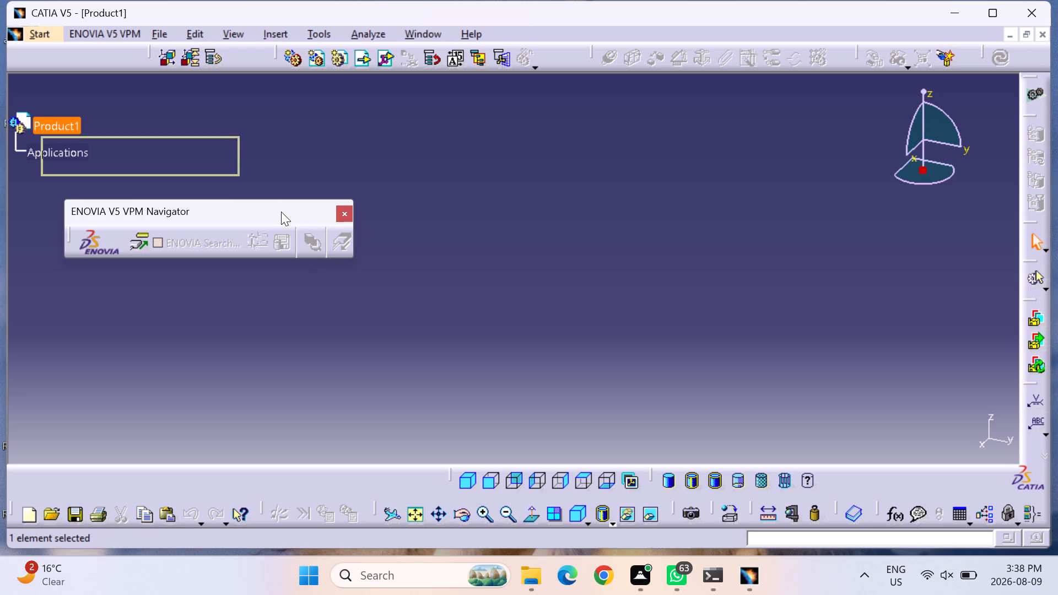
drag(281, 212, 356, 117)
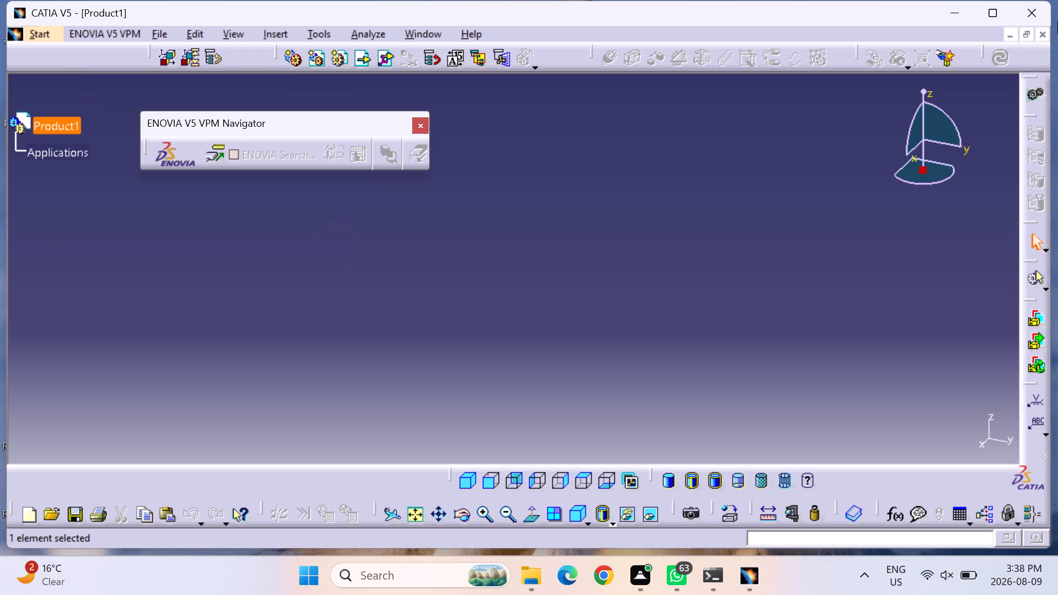
Close the empty Product1 document.
click(1046, 38)
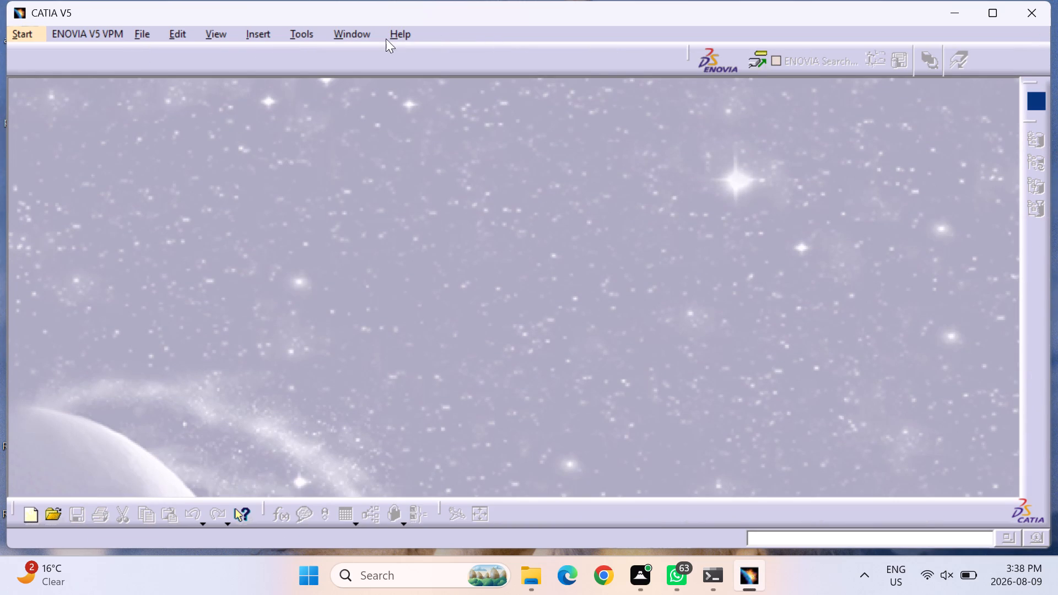
Create a new Part Design part named Part1 with hybrid design and a geometrical set enabled.
click(36, 33)
click(109, 79)
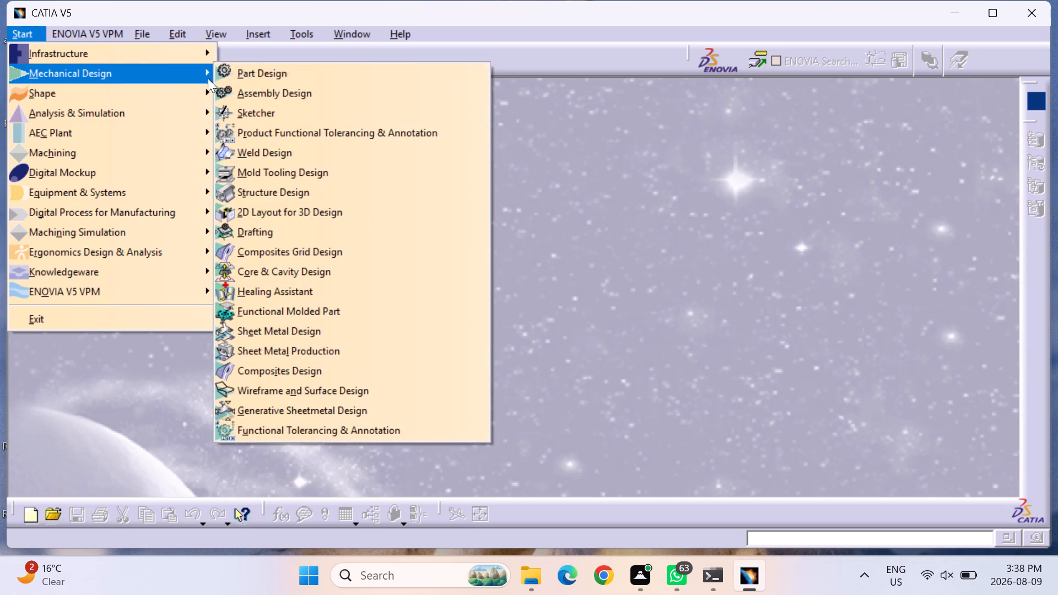
click(301, 74)
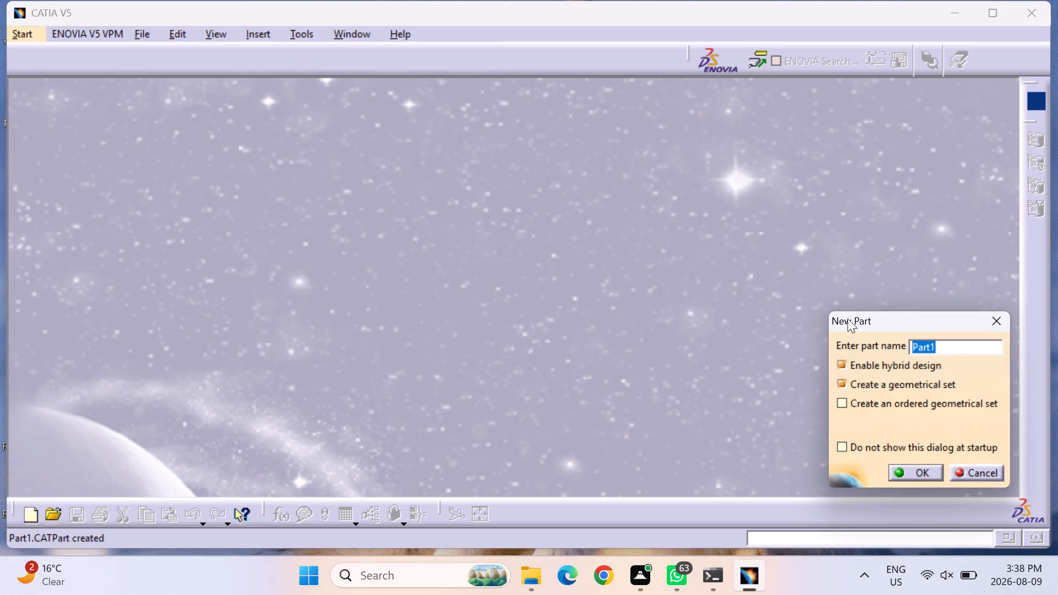
click(904, 473)
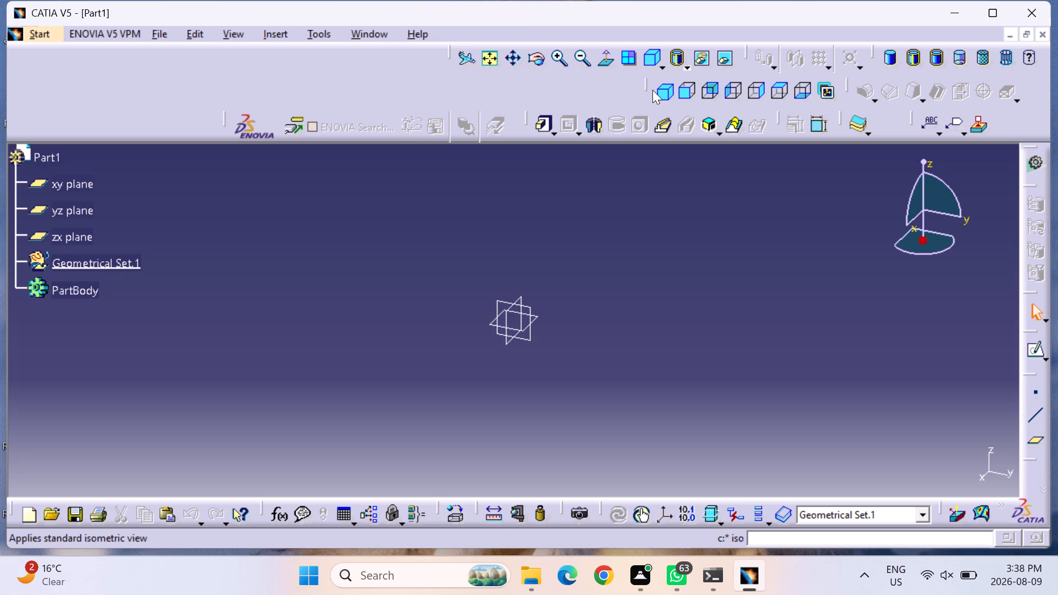
Move the Quick View toolbar into the first toolbar row, just before the View toolbar.
drag(647, 85, 474, 90)
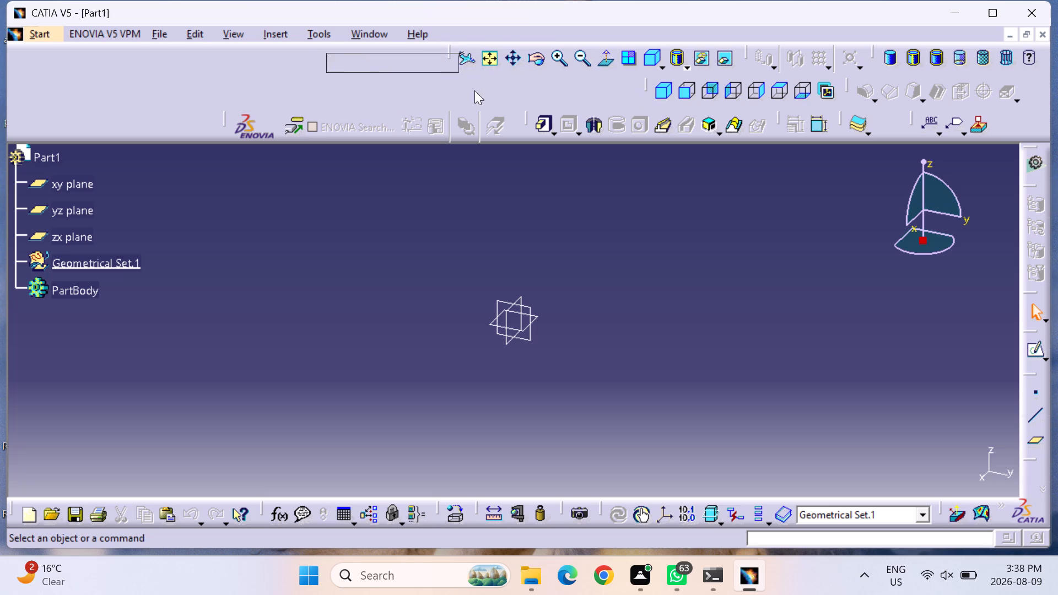
drag(474, 90, 399, 82)
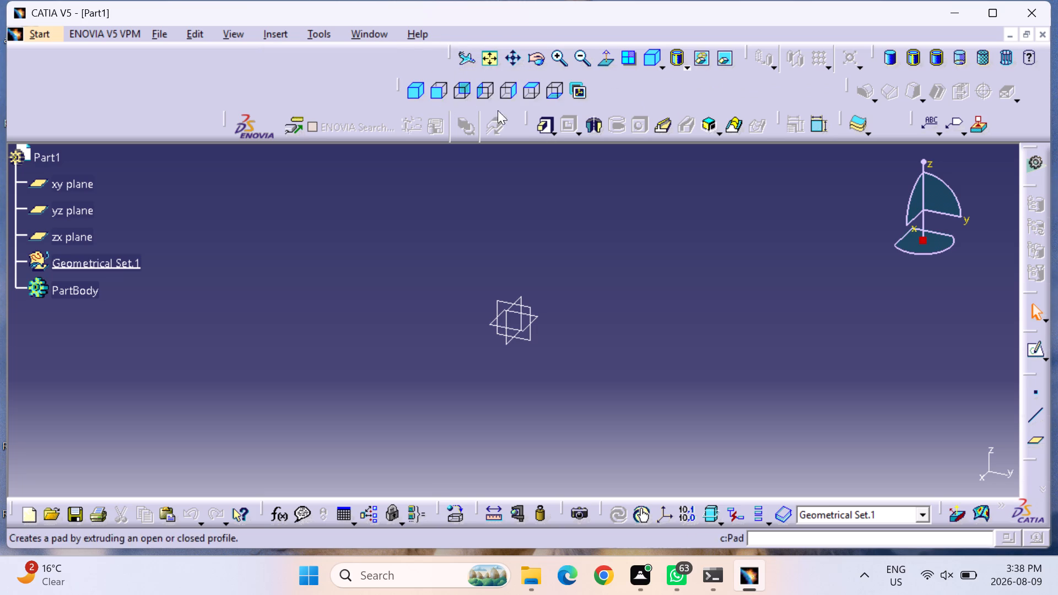
drag(403, 86, 326, 16)
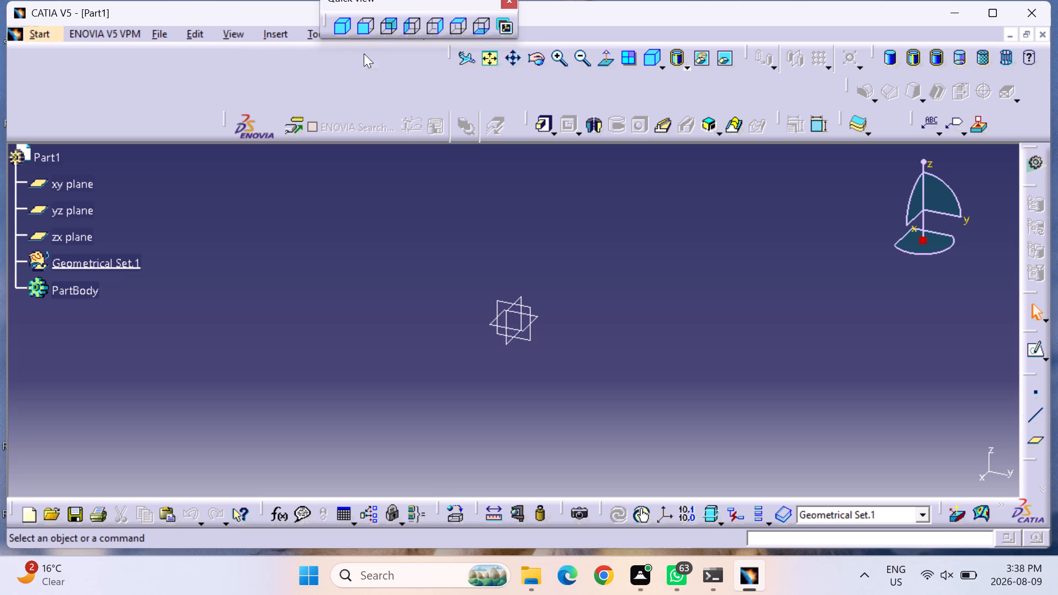
drag(352, 0, 339, 45)
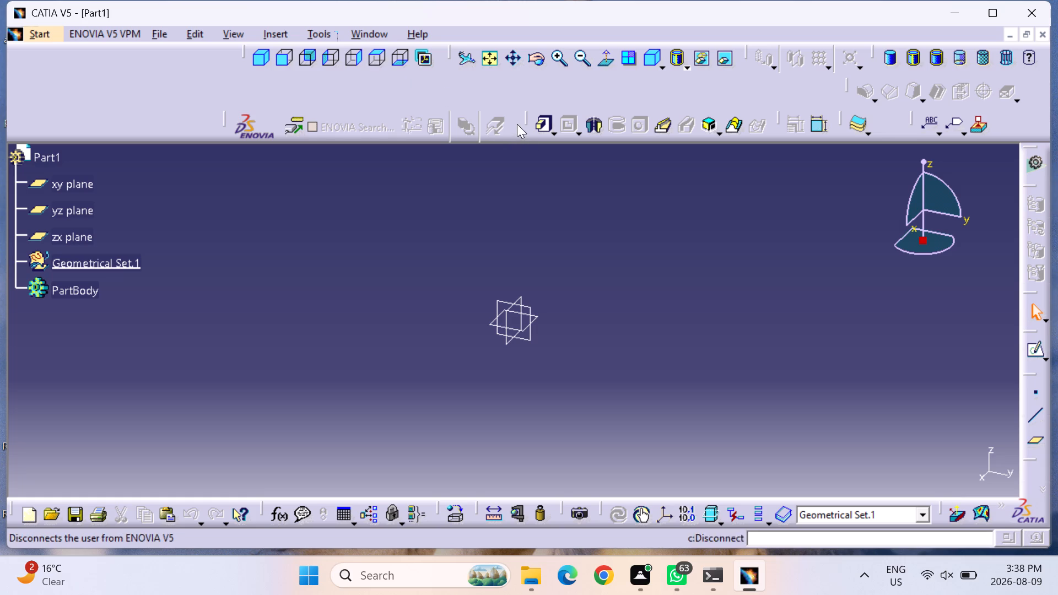
Move the sketch-based features toolbar containing Pad to the start of the first toolbar row, ahead of Quick View.
drag(526, 116, 139, 77)
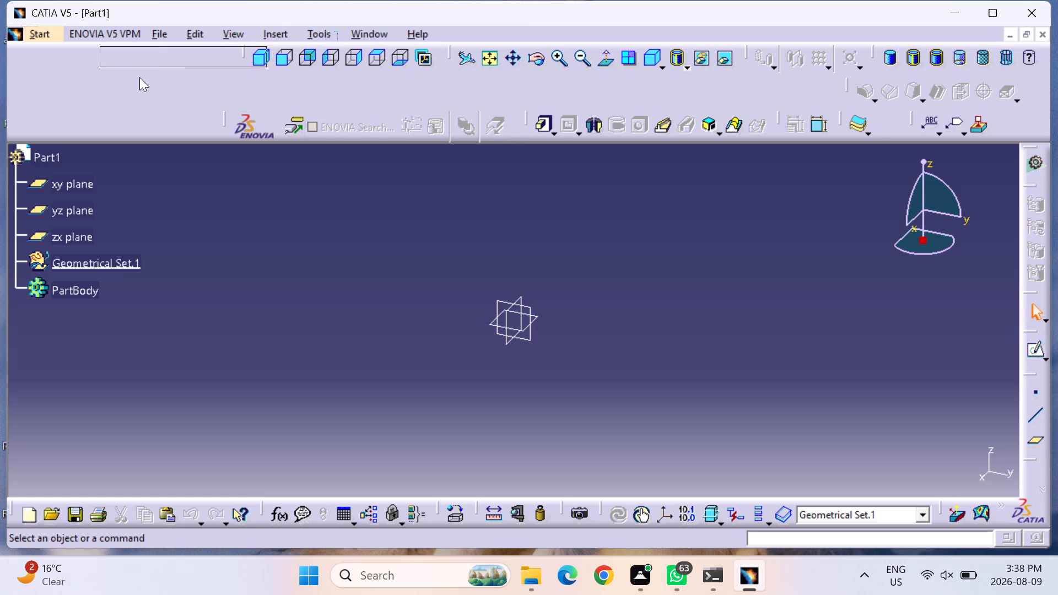
drag(139, 77, 83, 69)
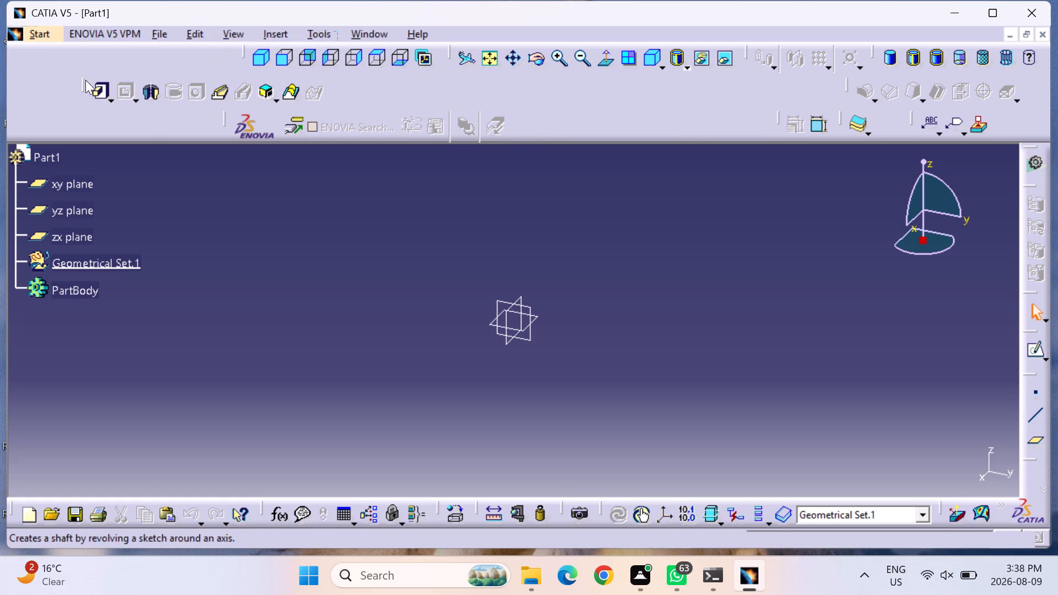
drag(89, 83, 81, 50)
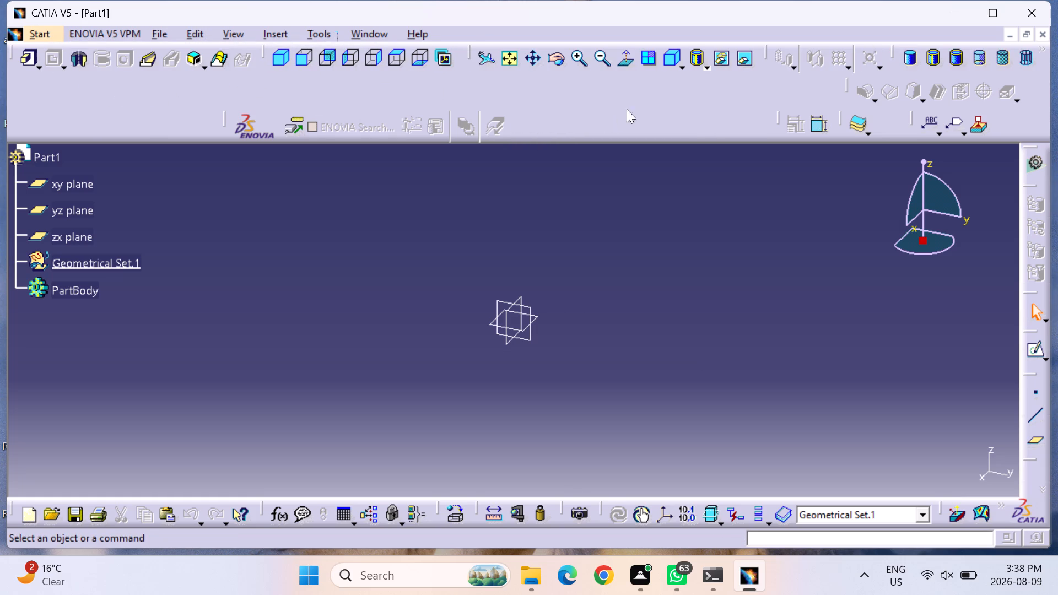
Undock the ENOVIA V5 VPM Navigator toolbar and move it completely out of the modelling area.
drag(226, 110, 467, 228)
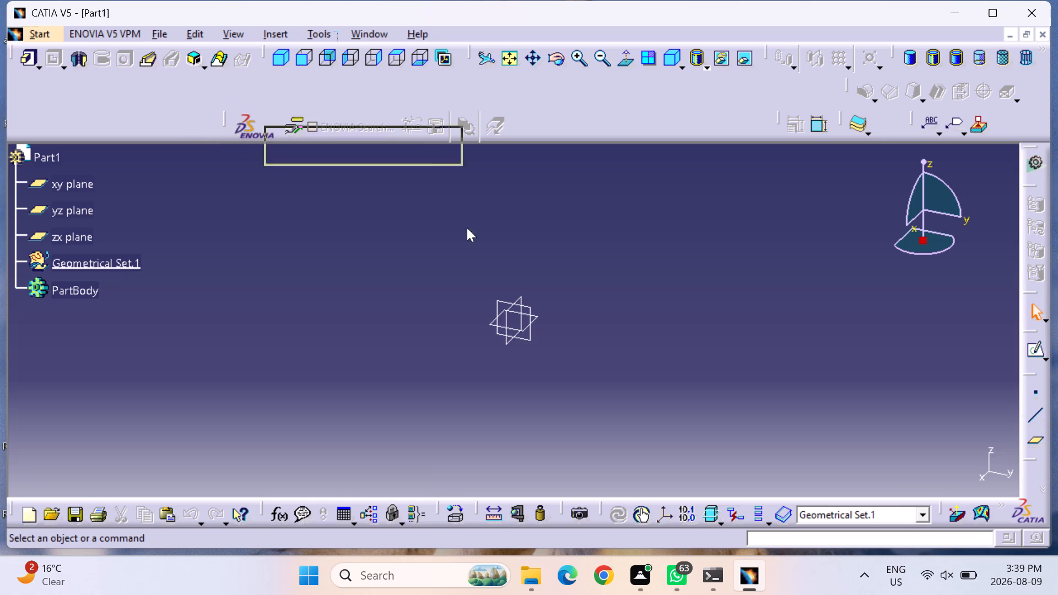
drag(467, 228, 604, 263)
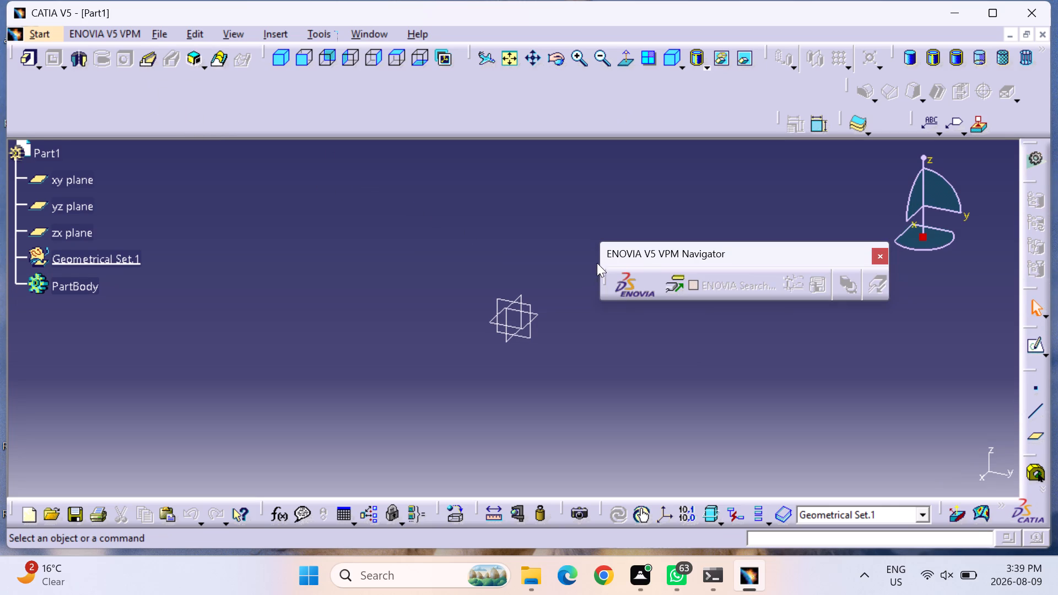
drag(666, 251, 285, 479)
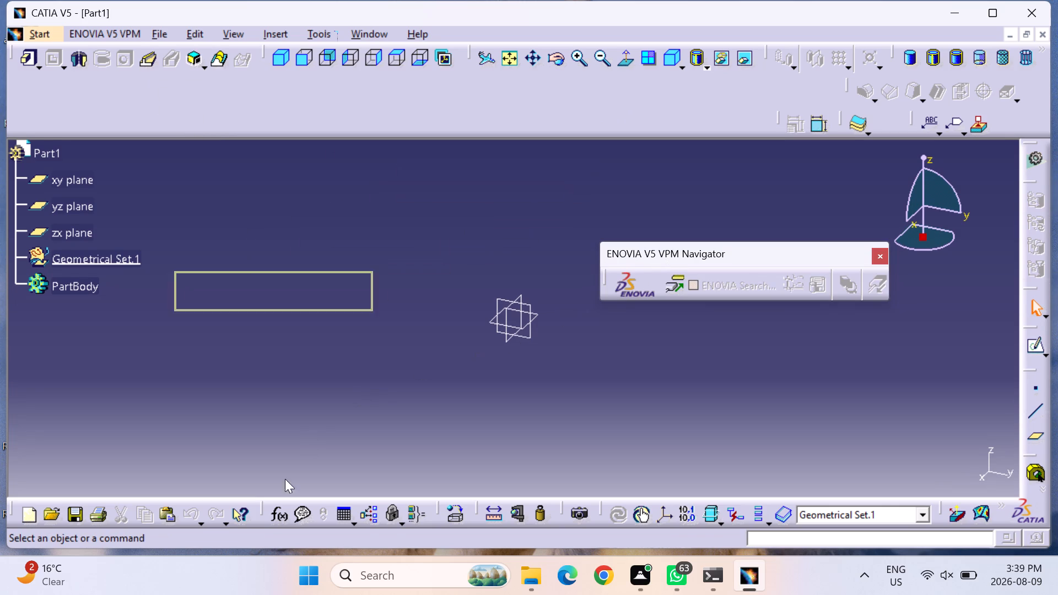
drag(285, 479, 85, 594)
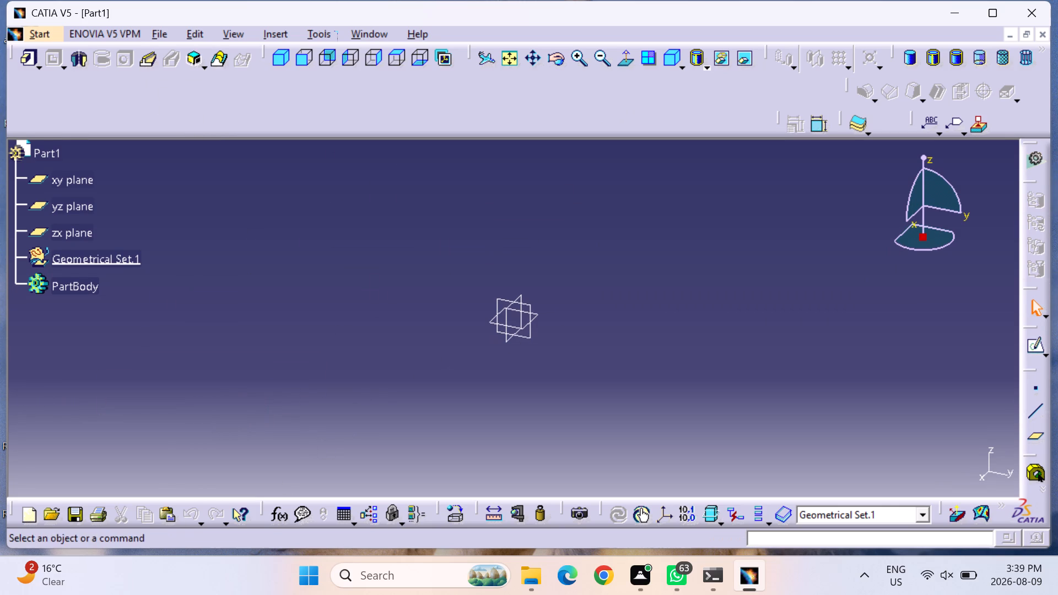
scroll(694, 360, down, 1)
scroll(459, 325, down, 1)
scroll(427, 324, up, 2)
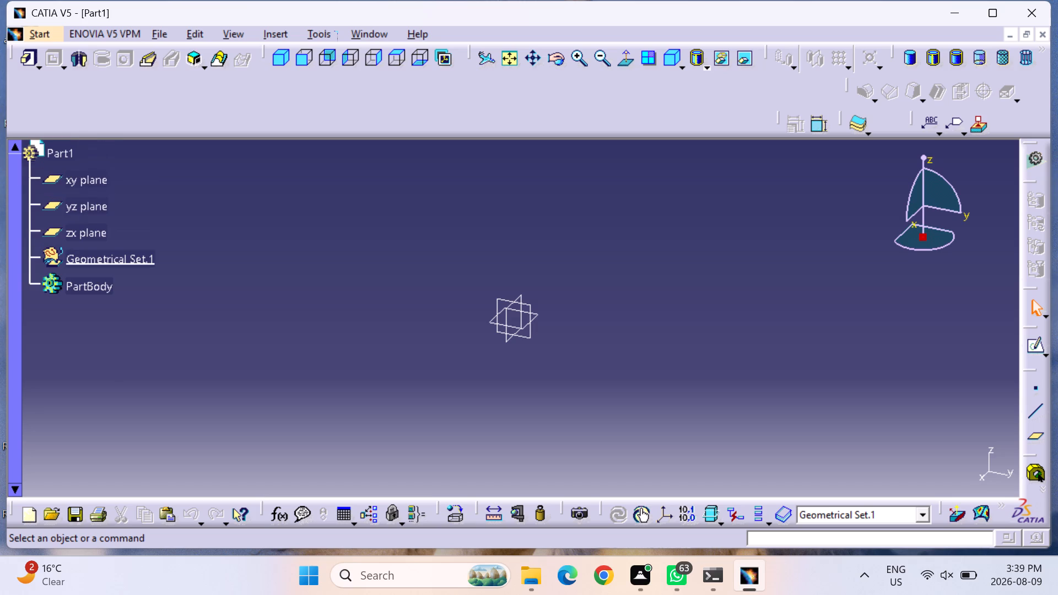
Undock the Constraints toolbar and dock it in the vertical toolbar column.
drag(776, 116, 781, 128)
drag(781, 128, 950, 237)
drag(960, 227, 979, 215)
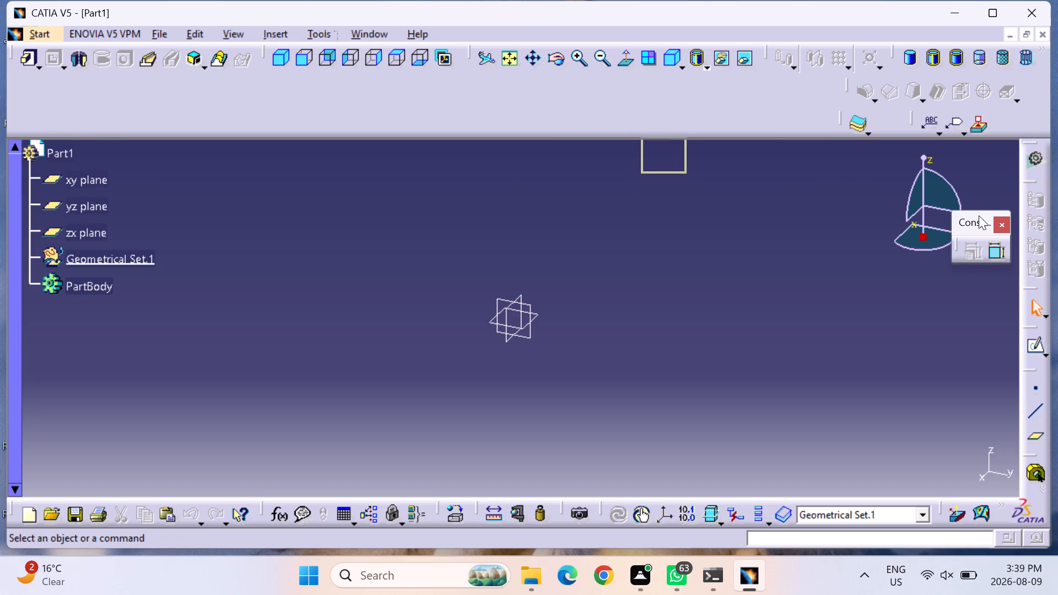
drag(979, 215, 1022, 230)
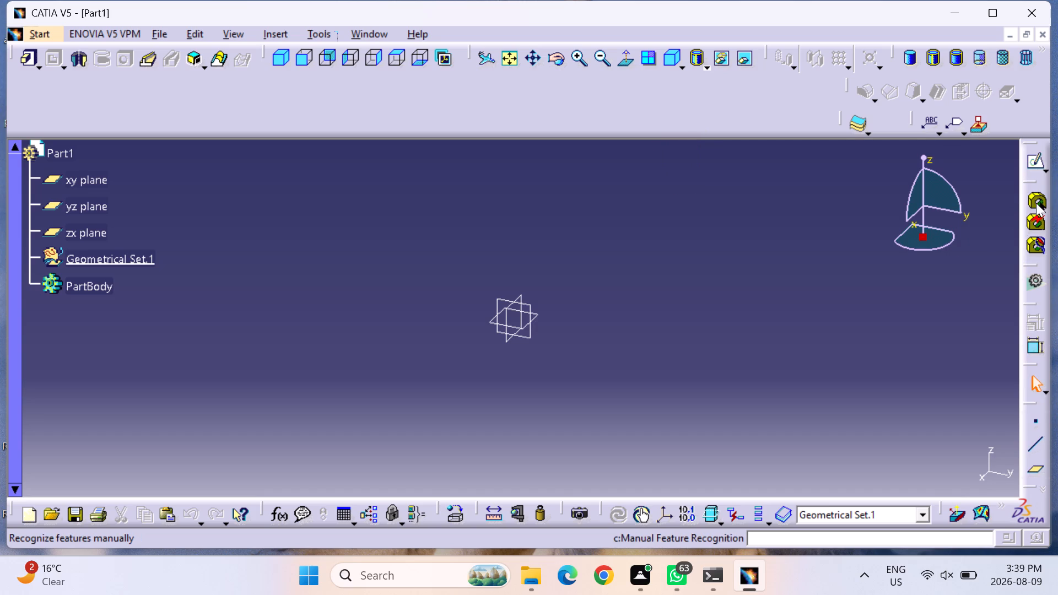
Move the toolbar containing Thick Surface into the vertical toolbar column, between the feature recognition tools and the workbench icon.
scroll(1037, 212, up, 3)
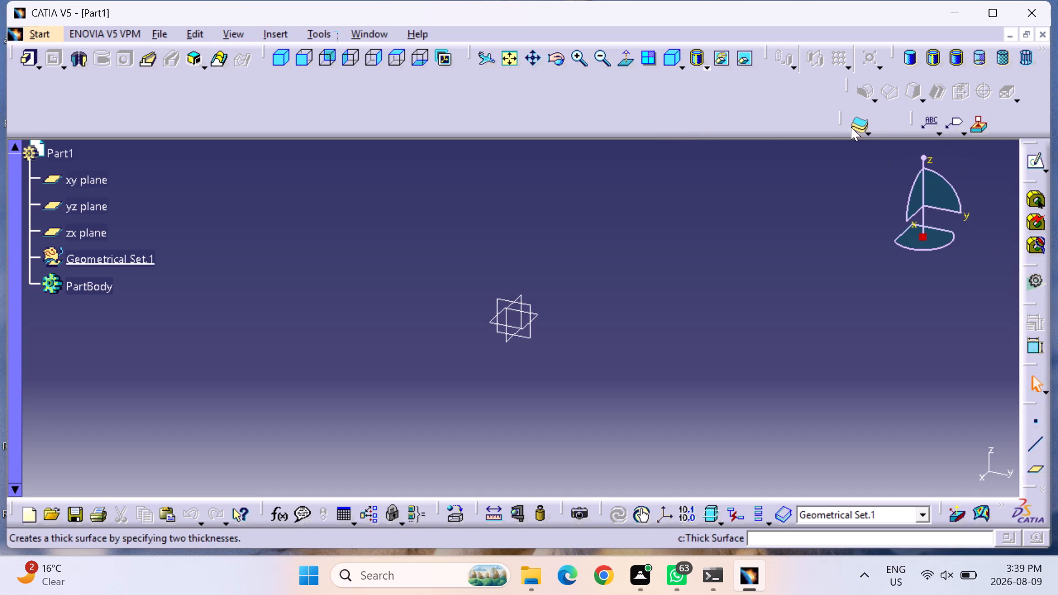
drag(839, 119, 1000, 228)
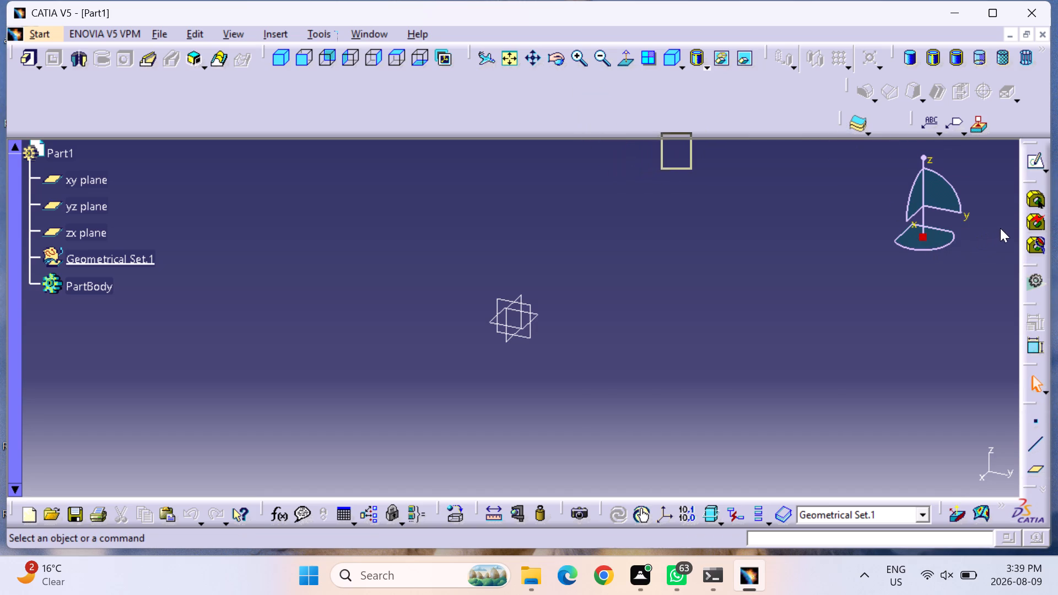
drag(1000, 228, 1004, 228)
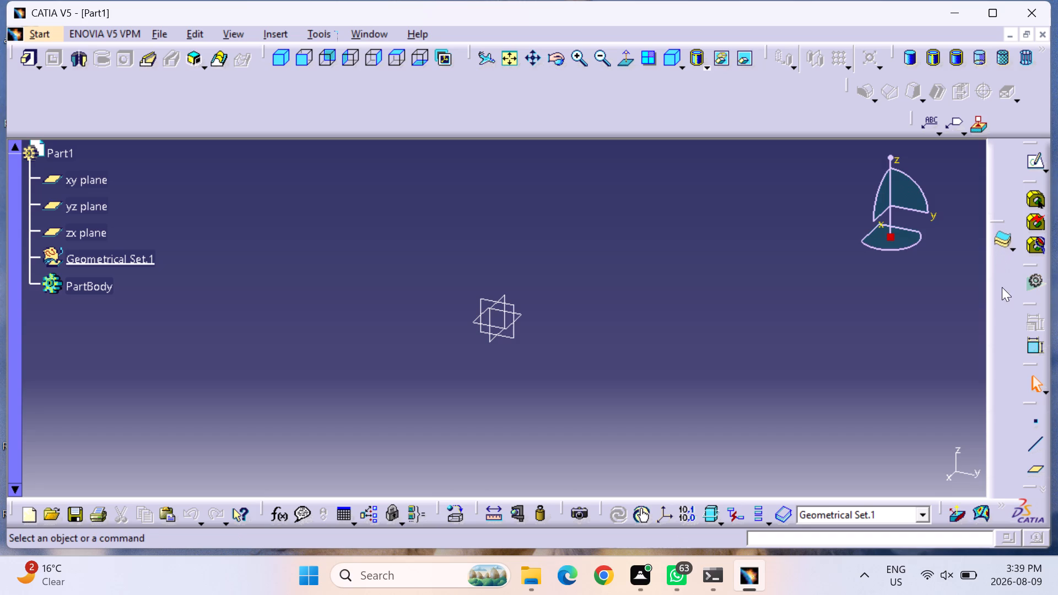
drag(994, 216, 1013, 239)
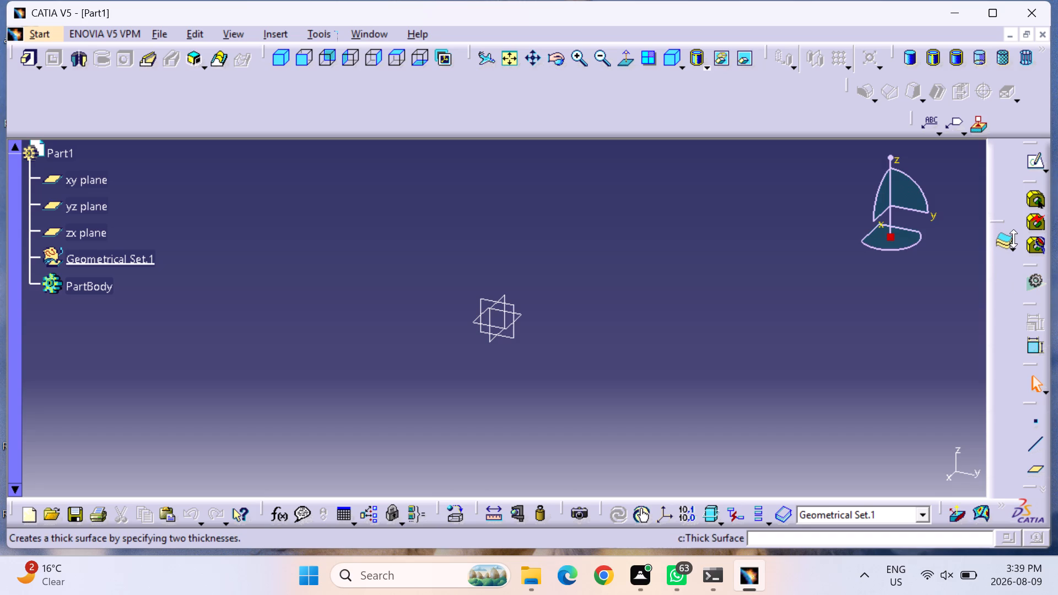
drag(1013, 239, 1017, 242)
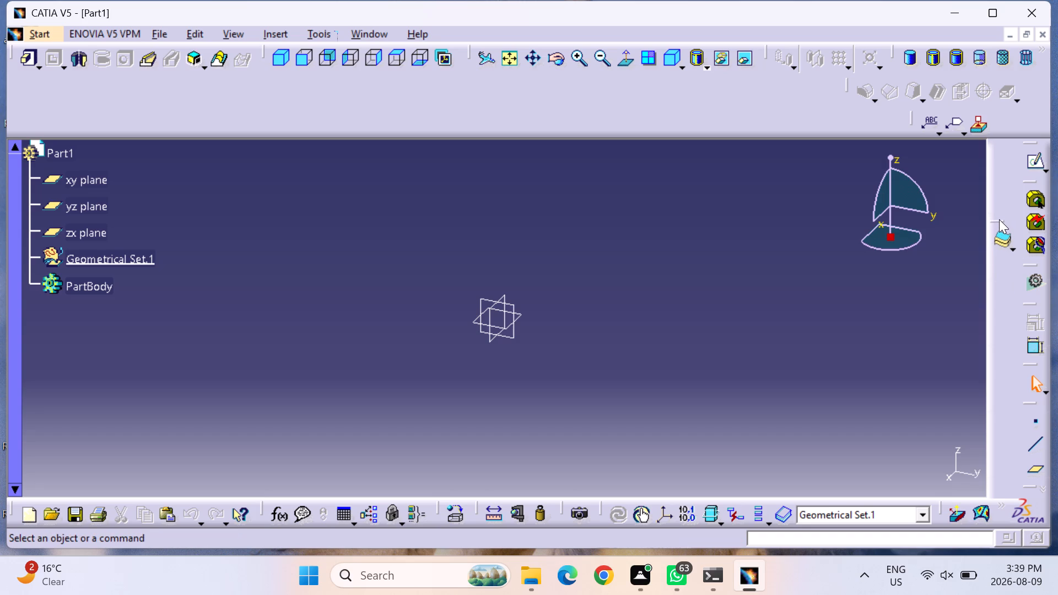
drag(999, 218, 1022, 217)
drag(1022, 217, 1046, 210)
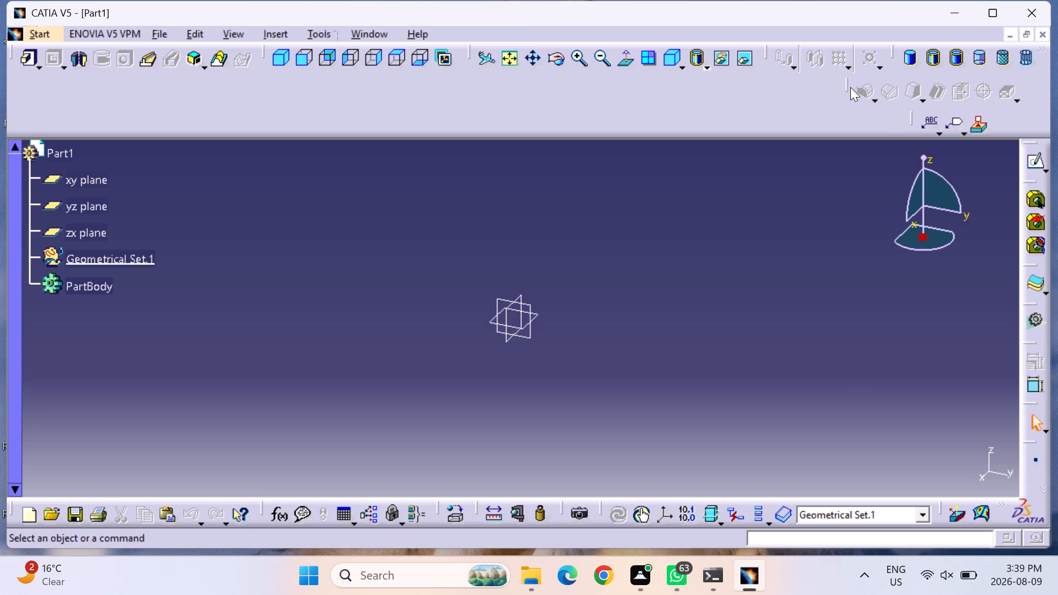
Undock the Dress-Up Features toolbar and float it over the title bar.
drag(850, 87, 835, 72)
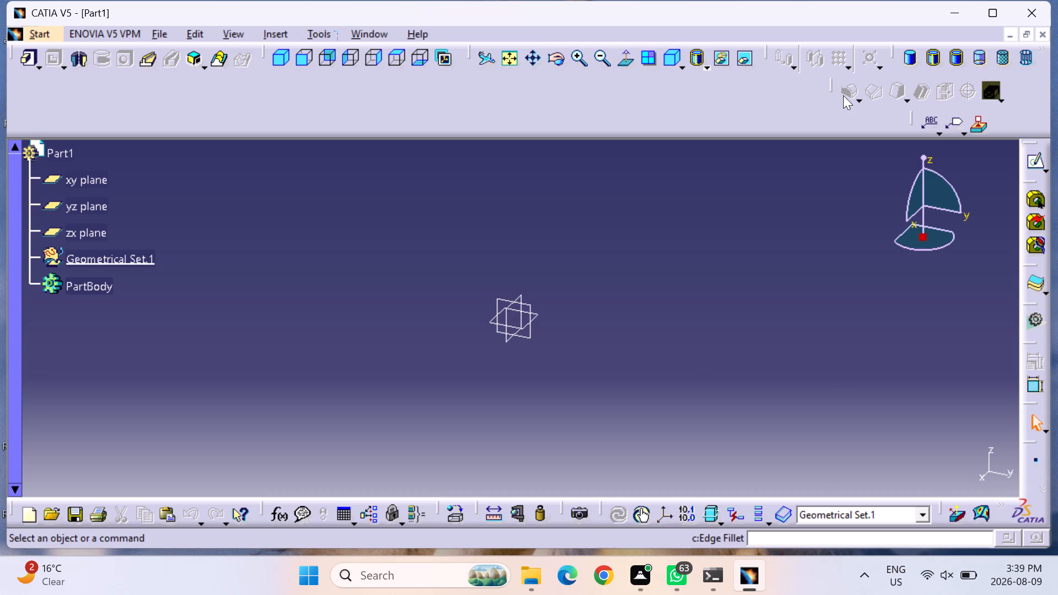
drag(832, 83, 769, 15)
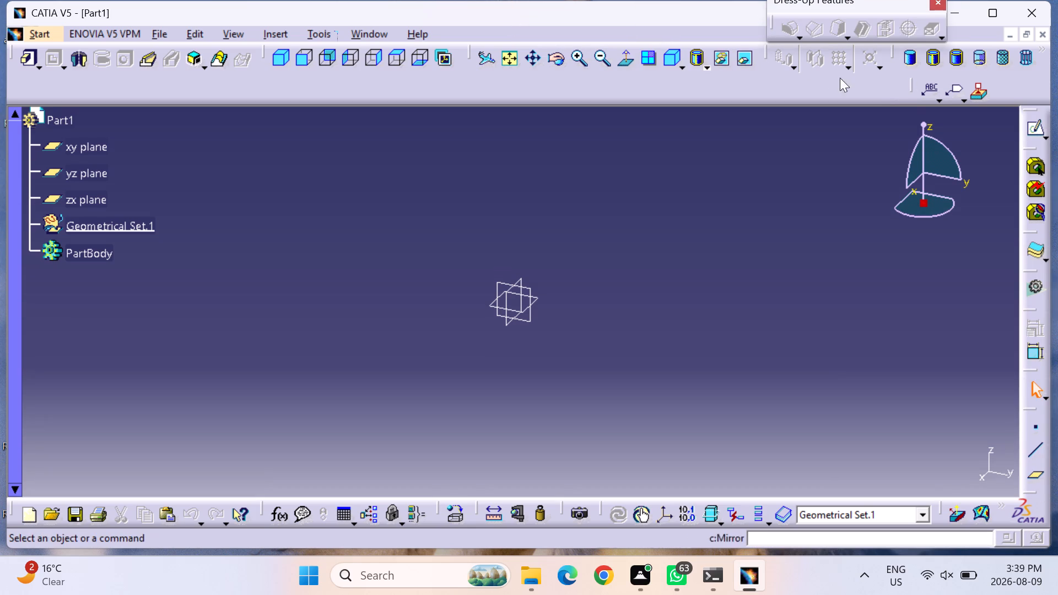
Undock the Annotations toolbar and float it over the title bar, beside the Dress-Up Features toolbar.
drag(867, 86, 825, 76)
drag(911, 81, 789, 45)
drag(789, 45, 785, 24)
drag(789, 55, 748, 36)
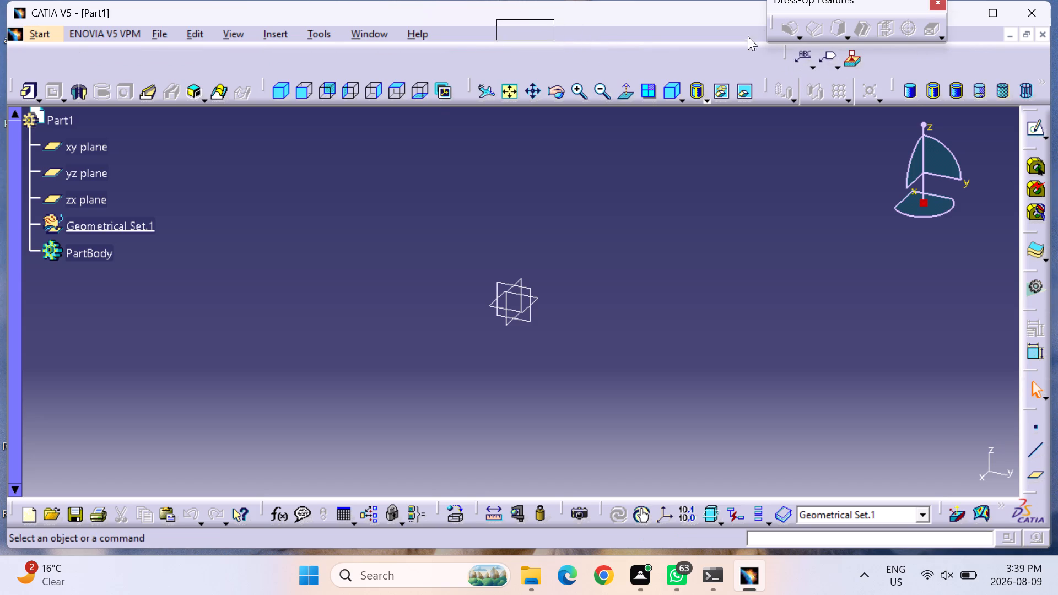
drag(748, 36, 742, 31)
drag(741, 51, 719, 22)
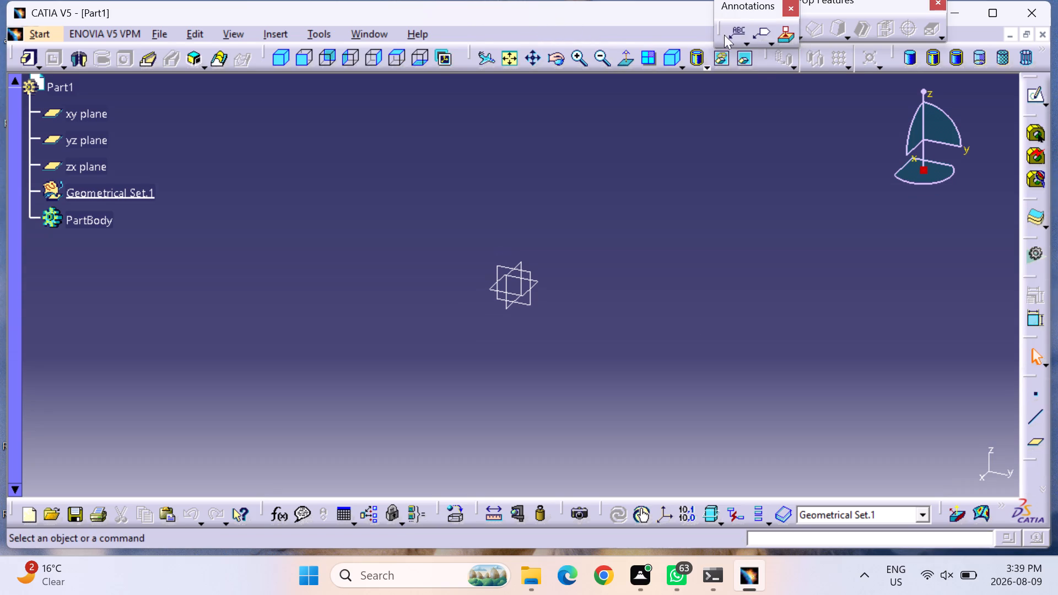
drag(760, 2, 736, 3)
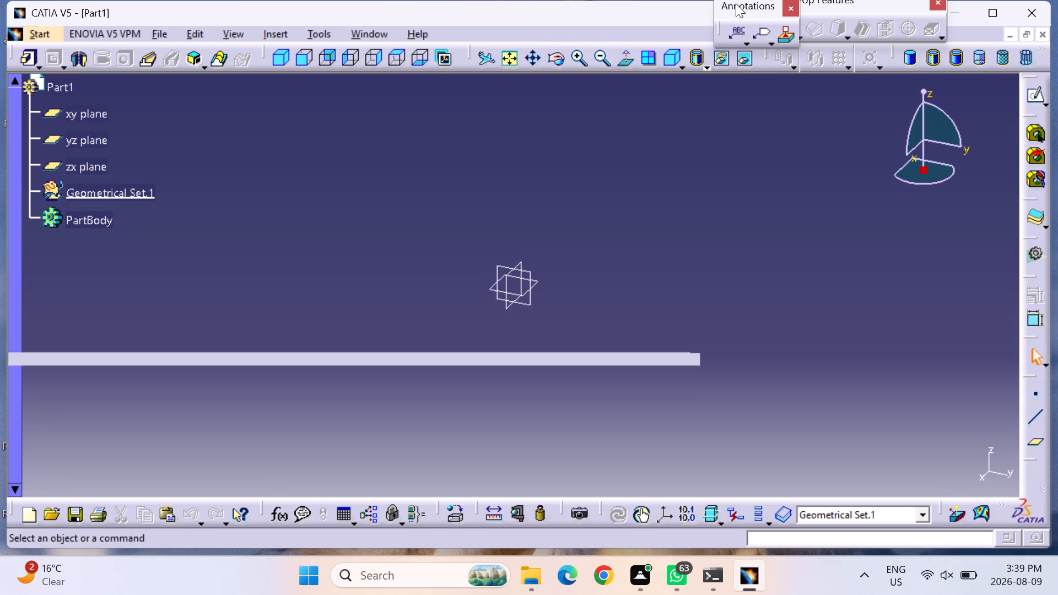
drag(742, 17, 684, 4)
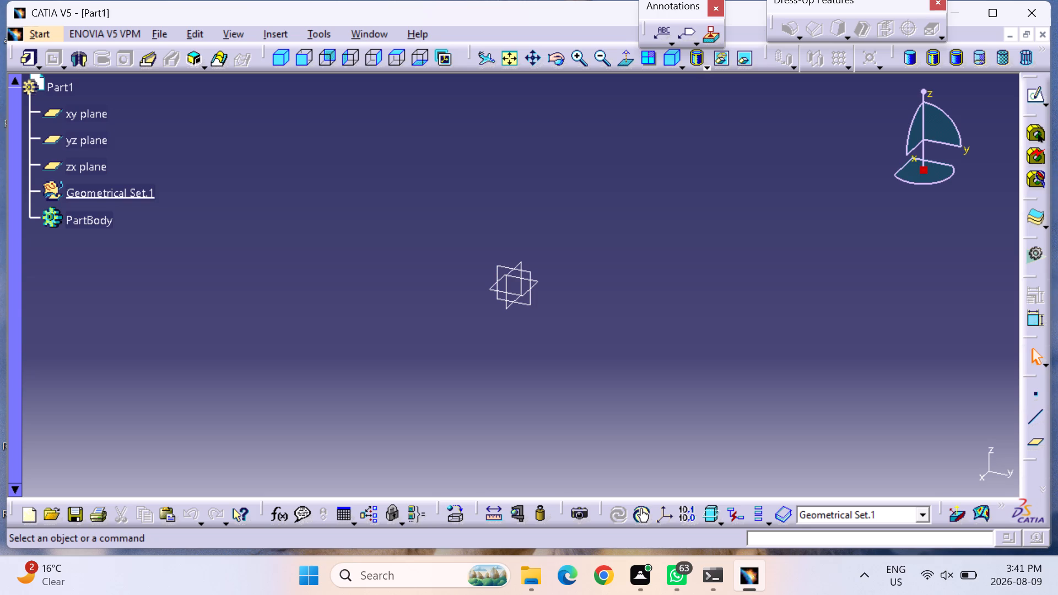
Start a sketch on the yz plane and draw two concentric circles at the origin, about 61 mm and 121 mm in diameter.
click(78, 140)
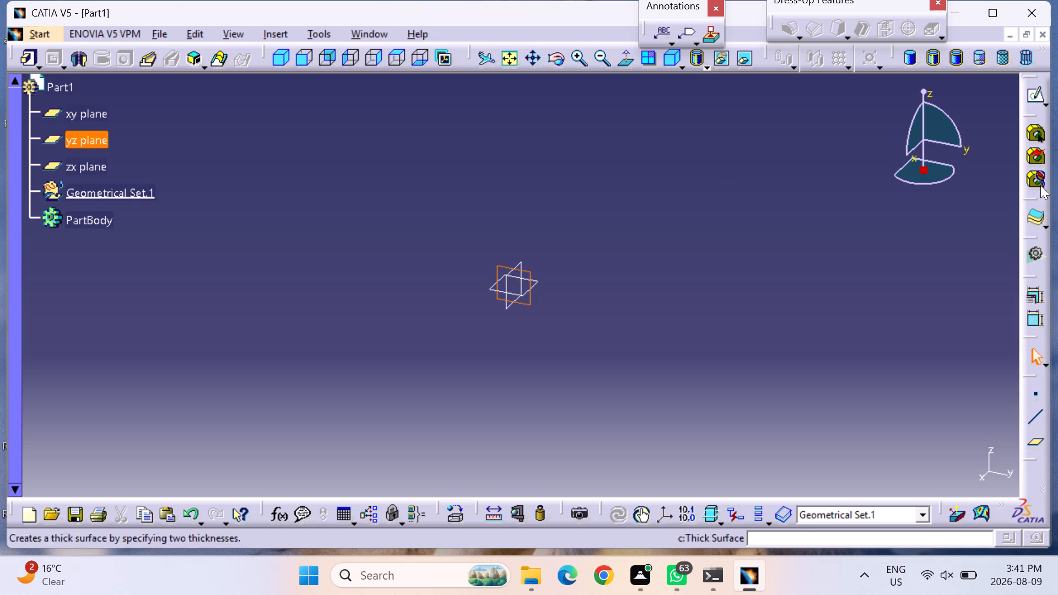
click(1036, 93)
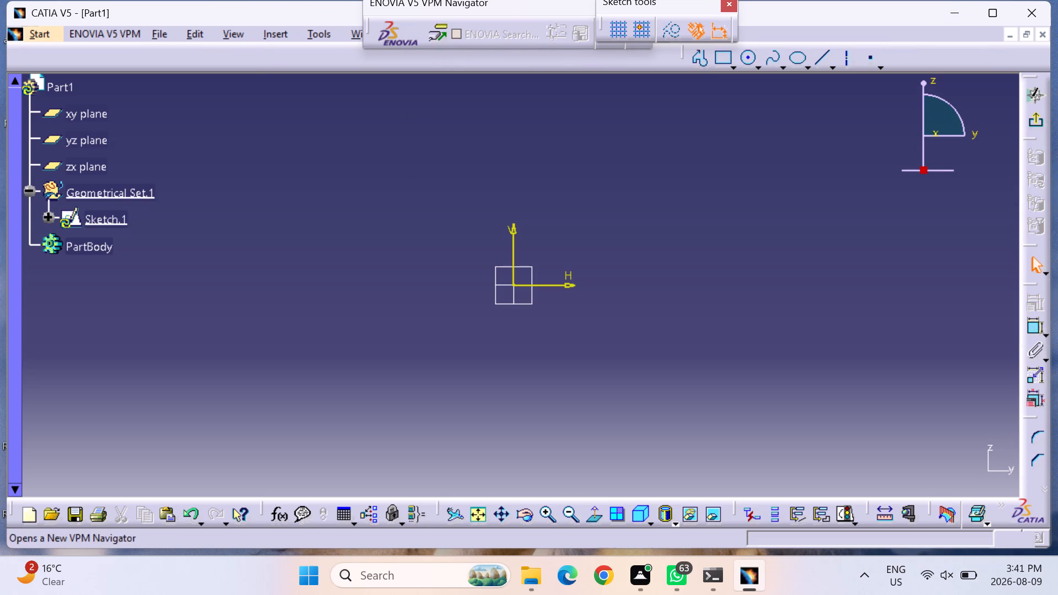
click(751, 58)
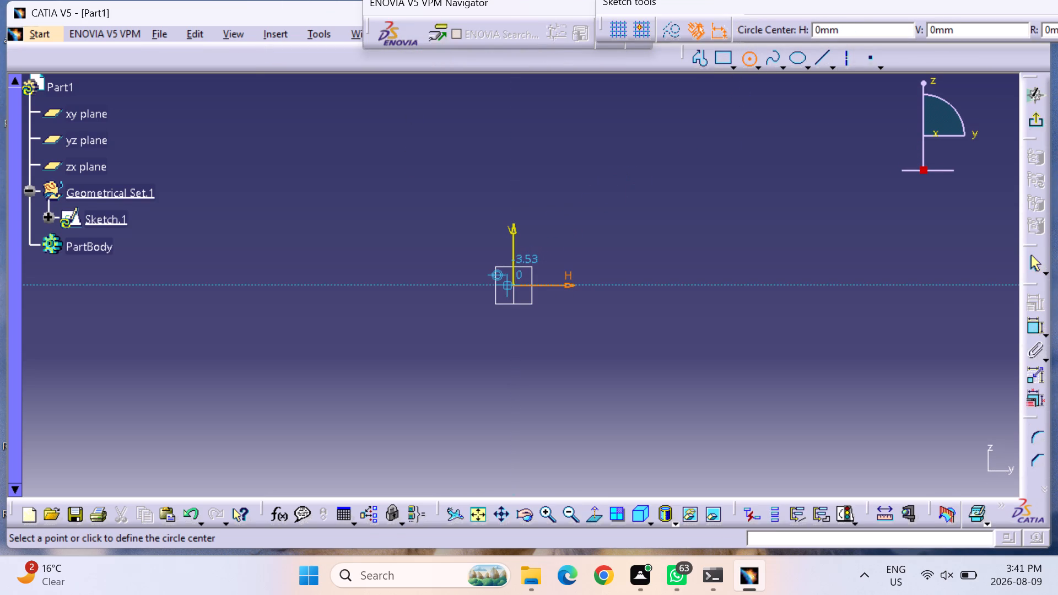
click(512, 285)
click(506, 230)
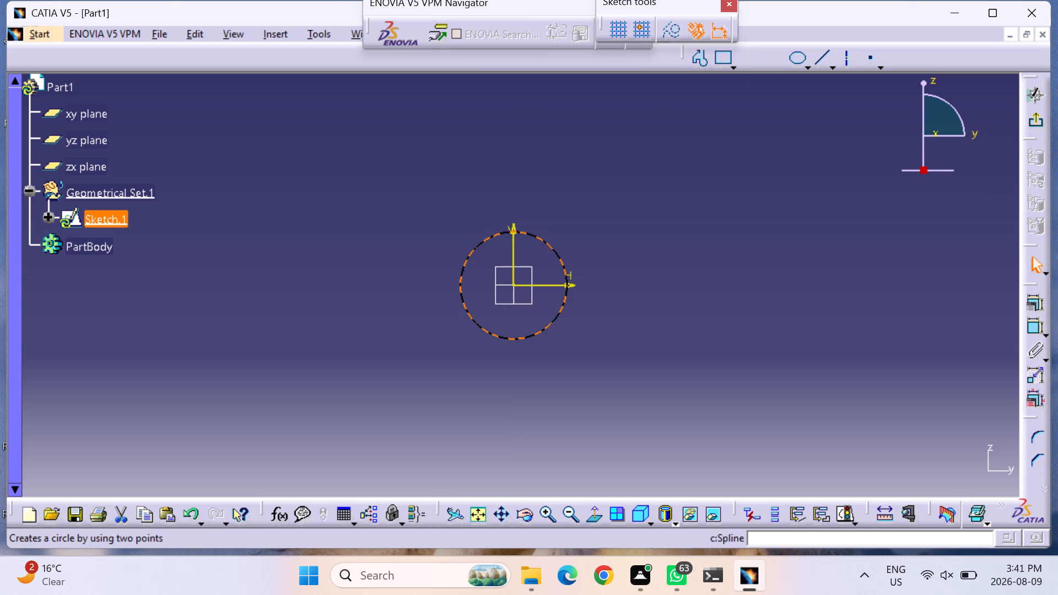
click(747, 63)
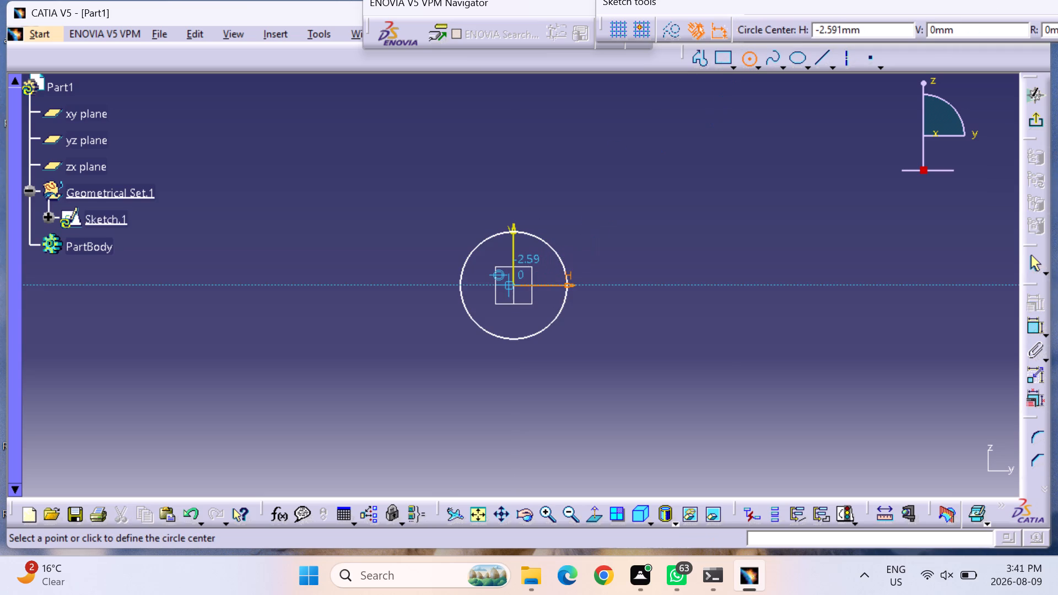
click(515, 287)
click(509, 177)
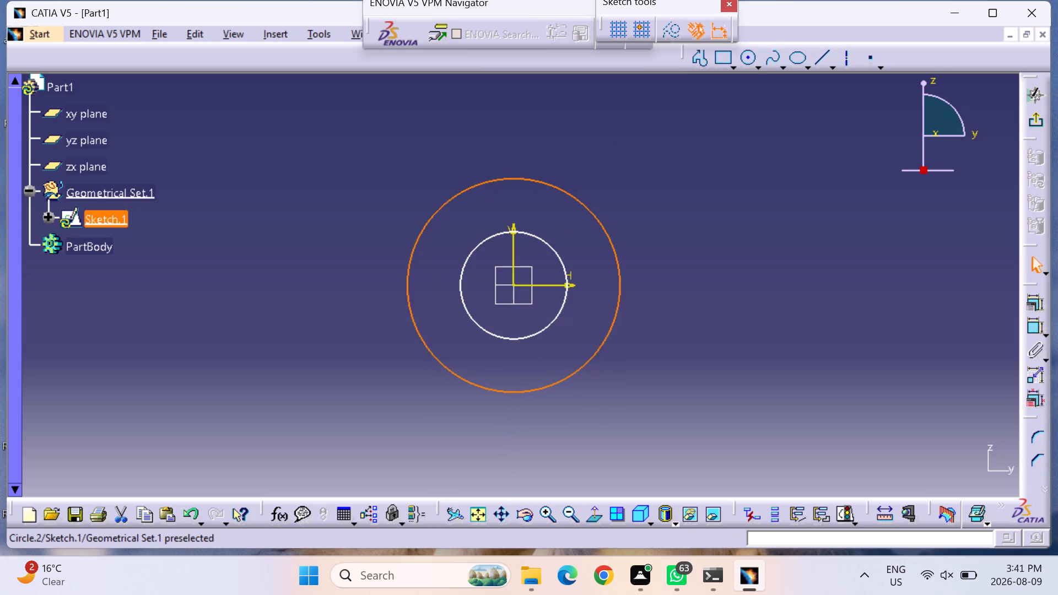
Dimension the larger circle and set its diameter to 50 mm.
click(1034, 323)
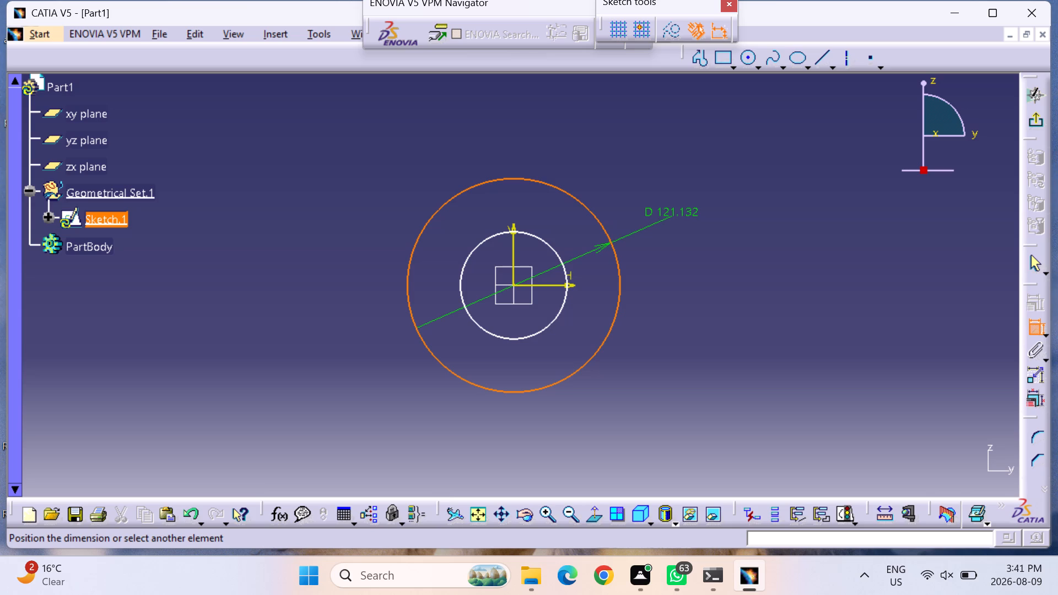
click(672, 214)
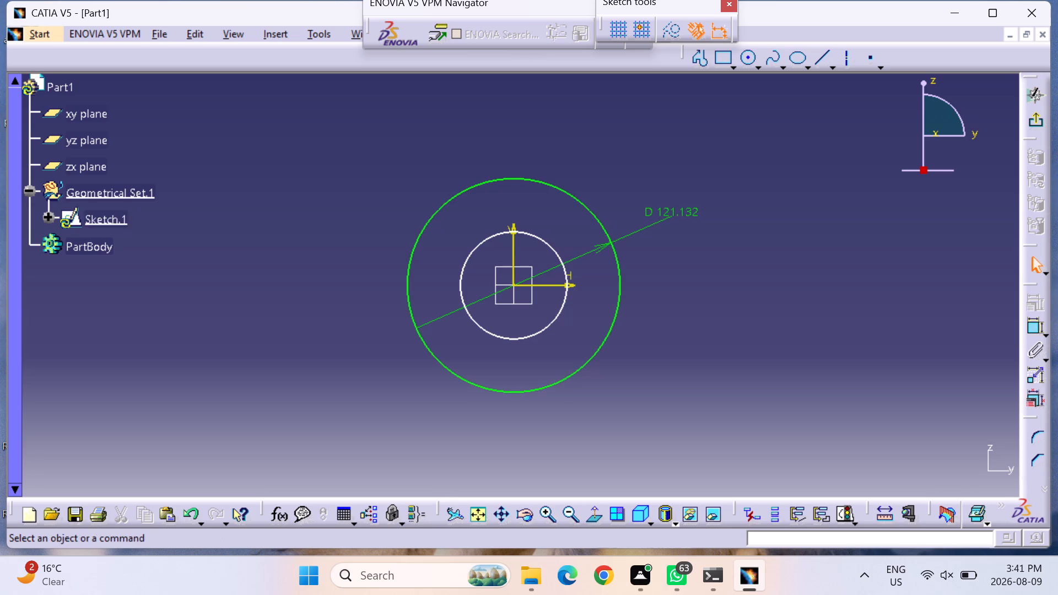
double_click(673, 209)
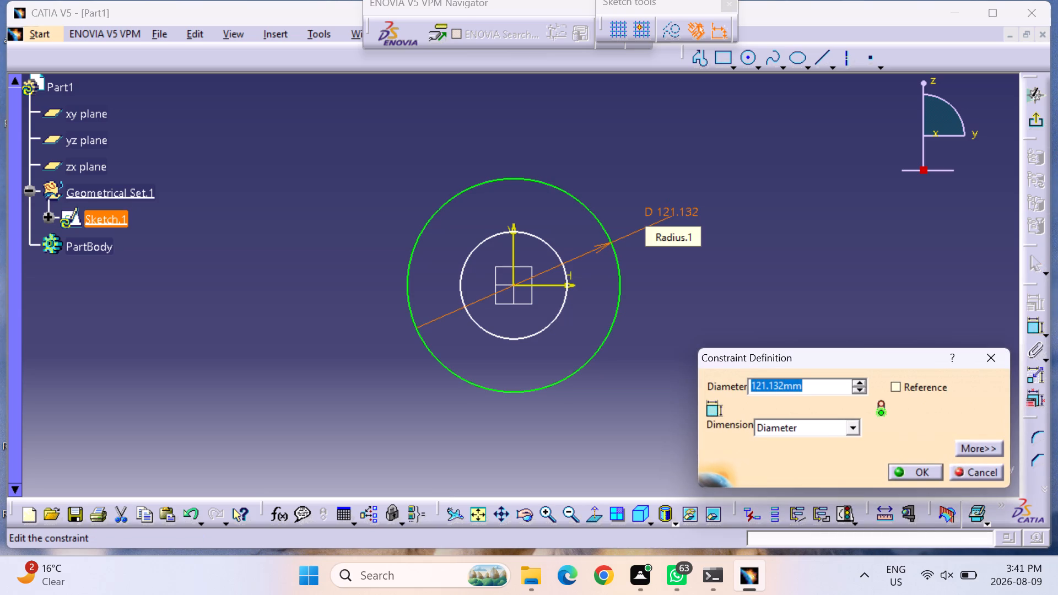
text(50)
key(Return)
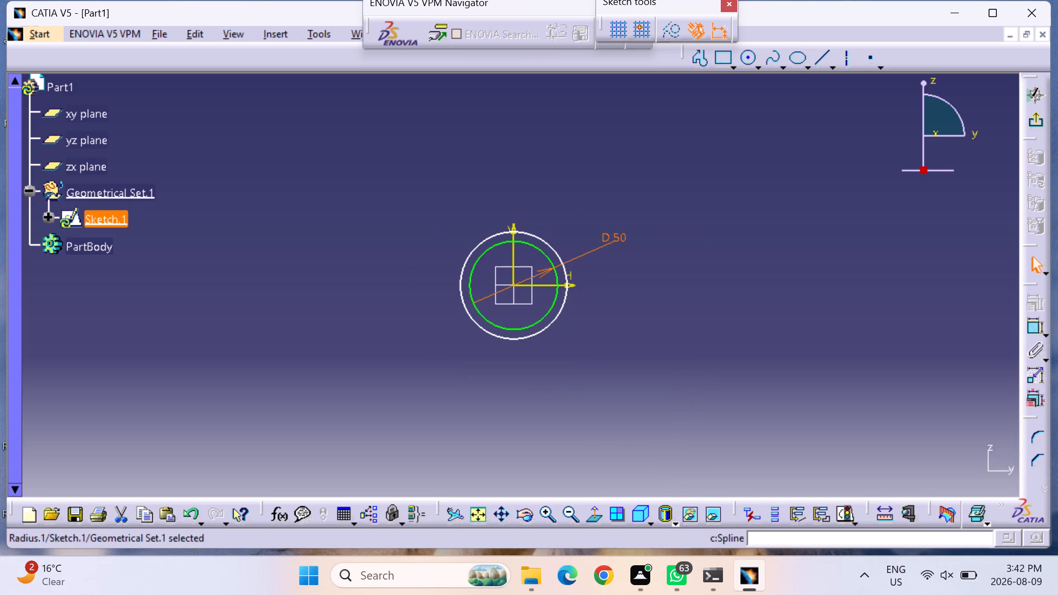
Dimension the other concentric circle and set its diameter to 25 mm.
click(1034, 323)
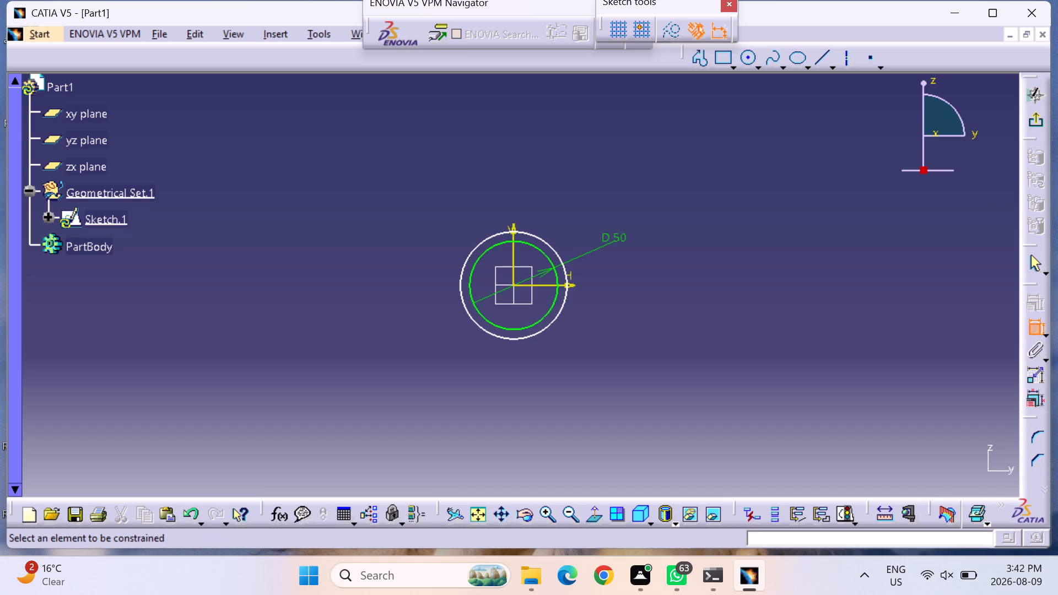
click(534, 235)
click(612, 194)
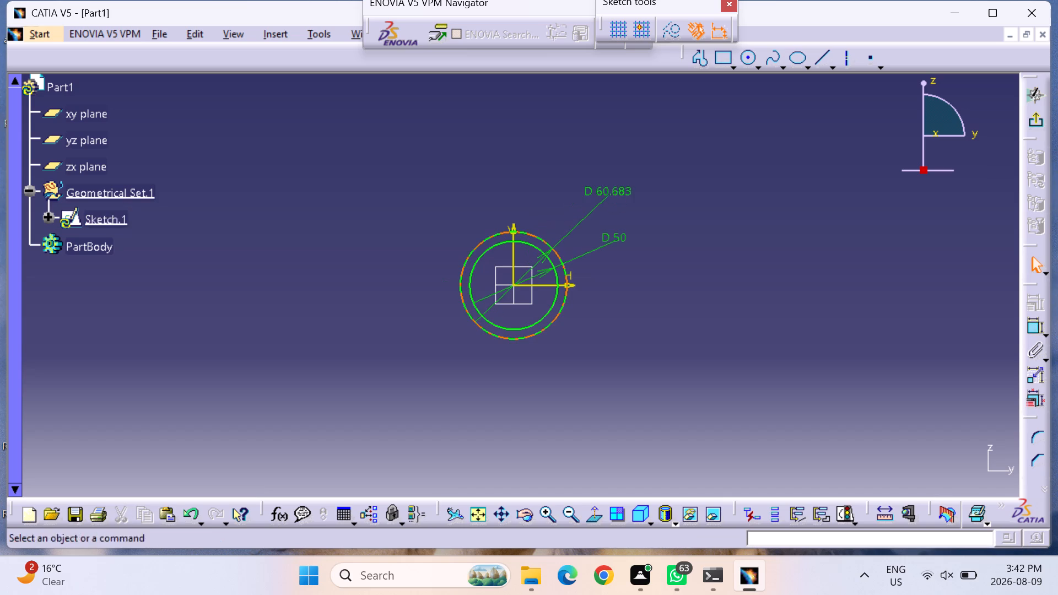
click(625, 182)
click(625, 182)
double_click(622, 191)
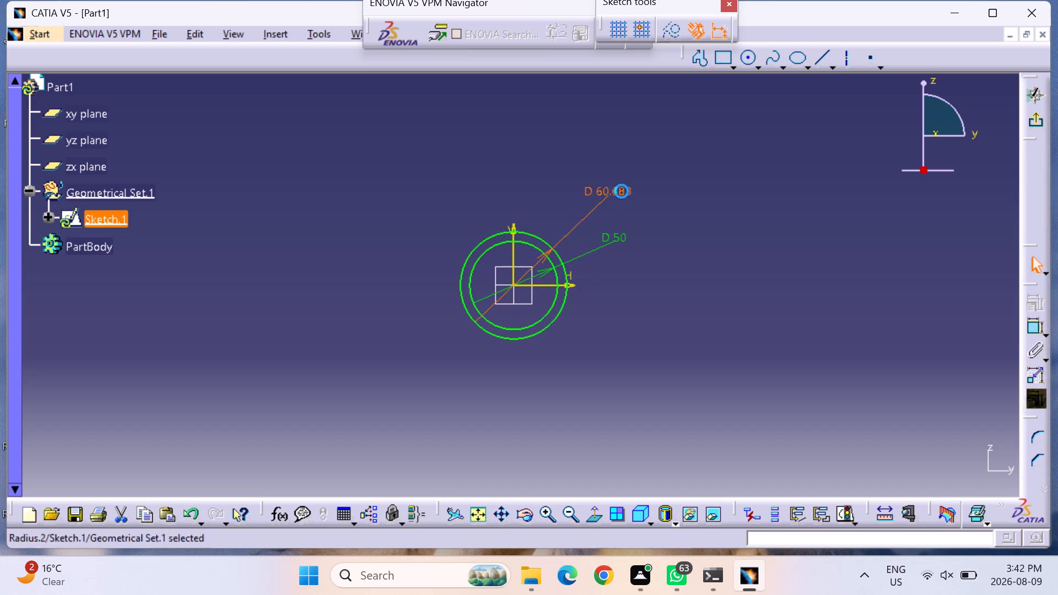
text(25)
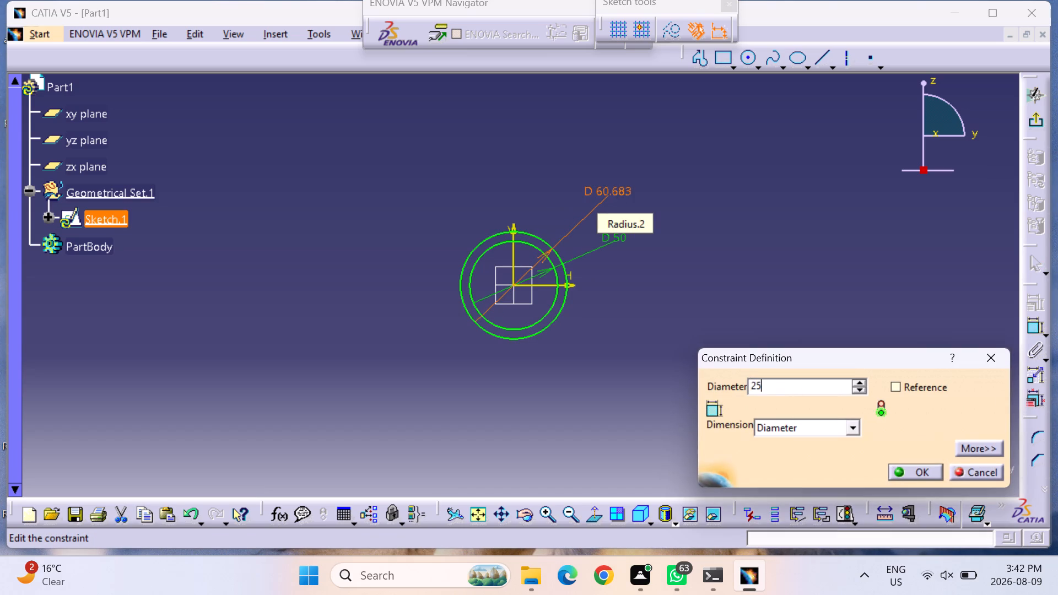
key(Return)
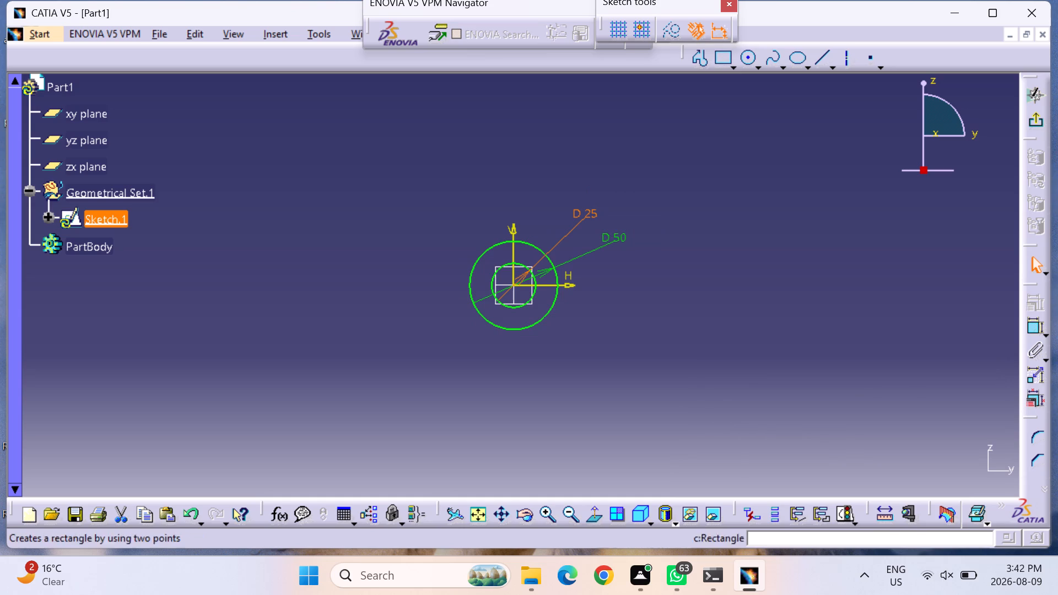
Exit the sketch and pad the ring profile with a length of 32 mm and mirrored extent.
click(482, 517)
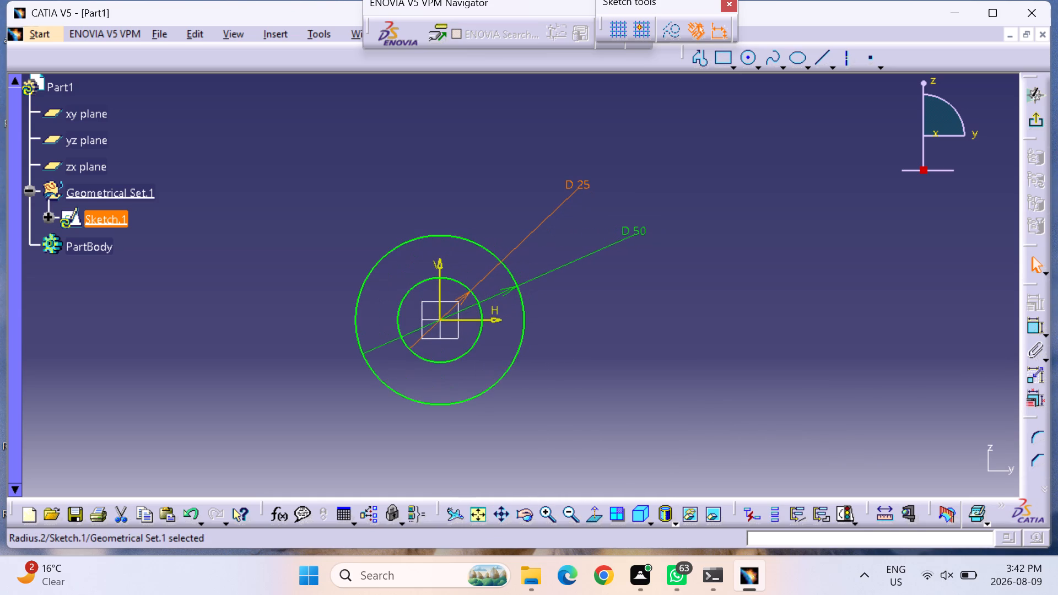
middle_drag(481, 415, 591, 396)
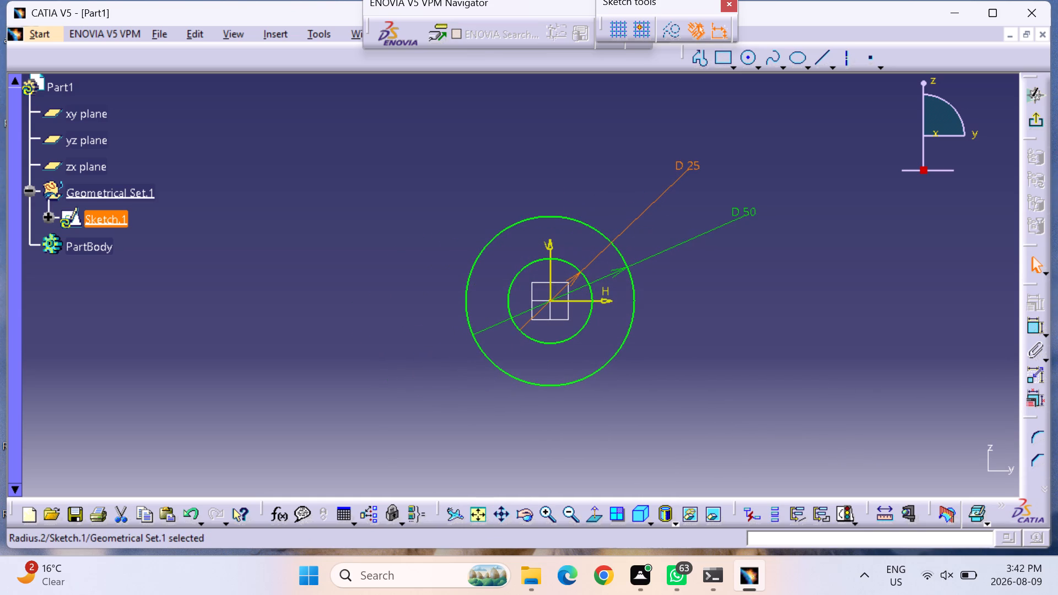
click(1036, 118)
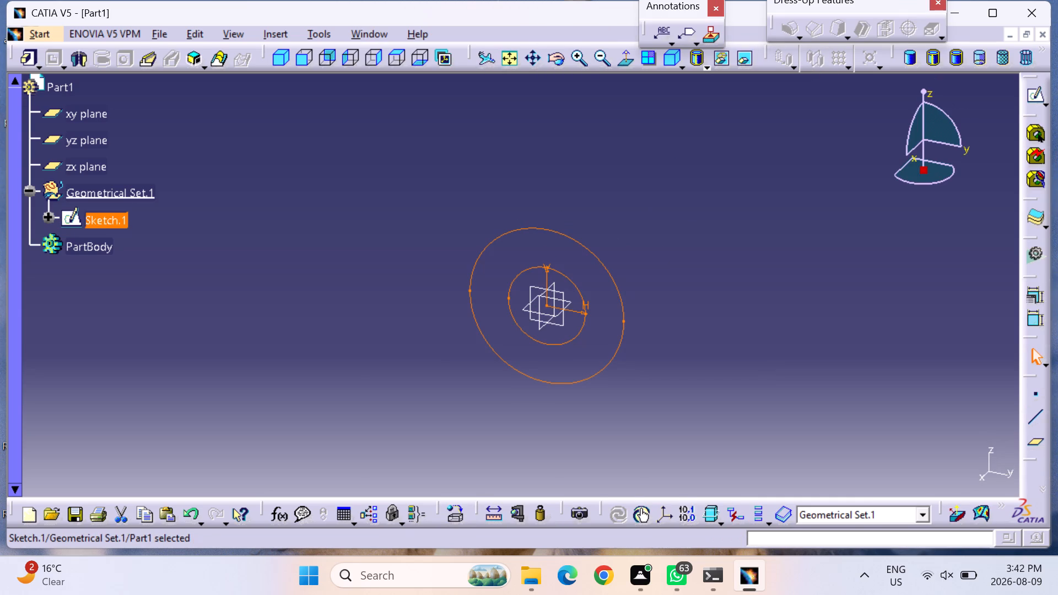
click(29, 61)
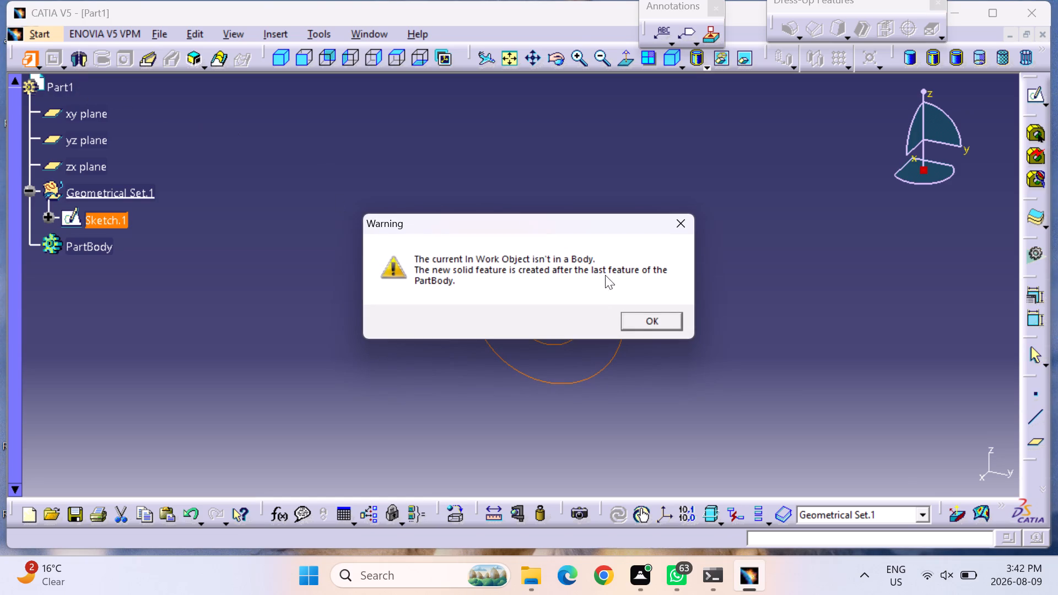
click(641, 320)
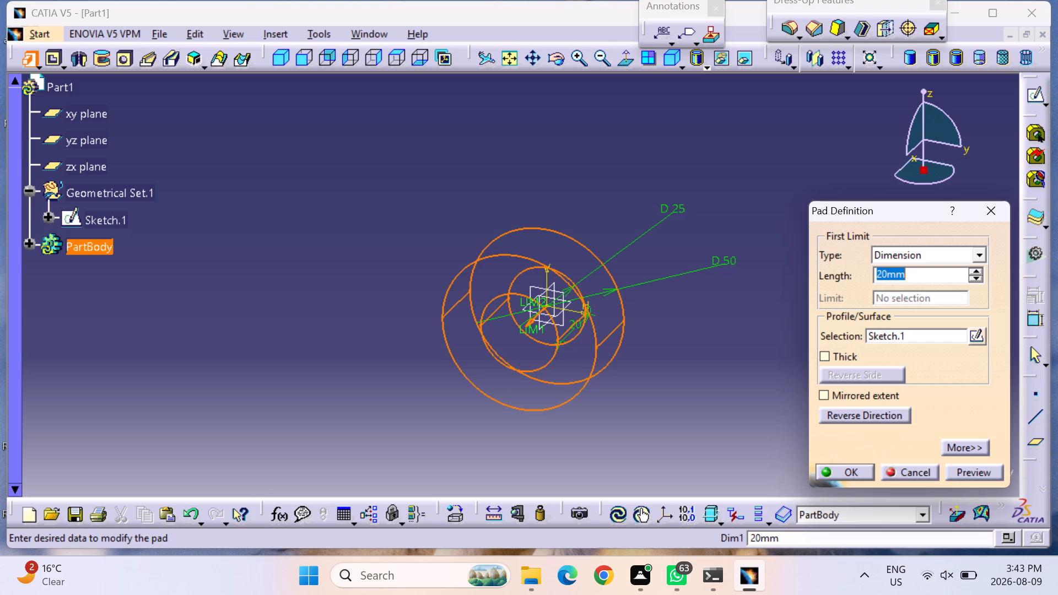
click(872, 398)
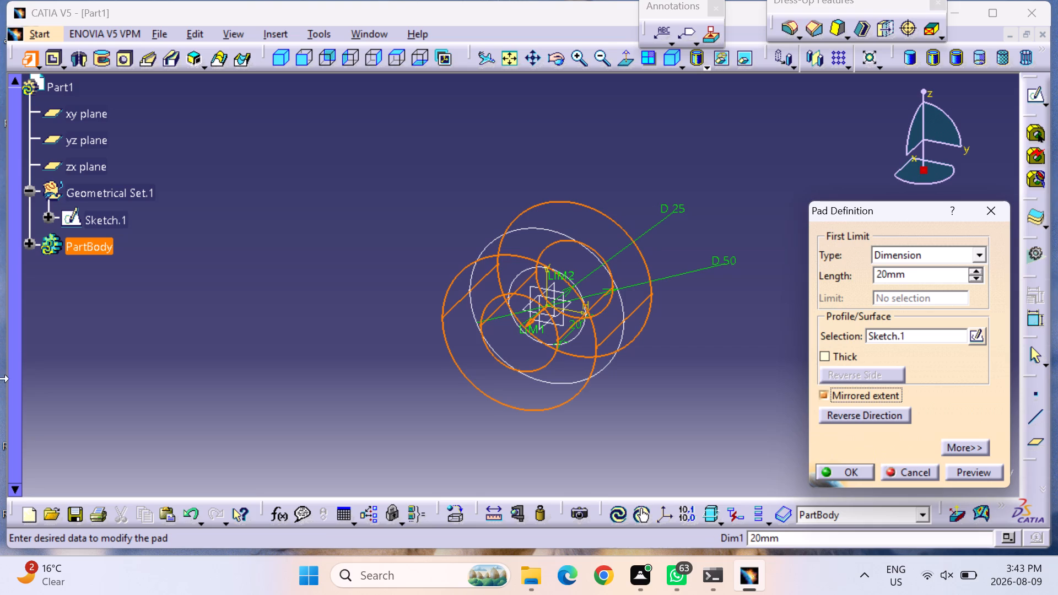
click(423, 218)
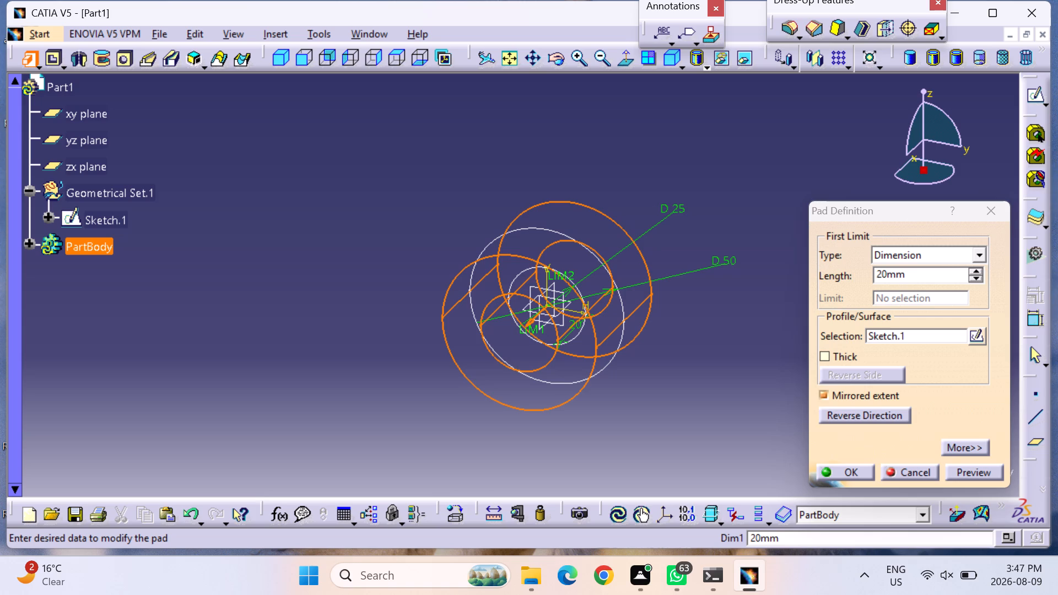
double_click(932, 277)
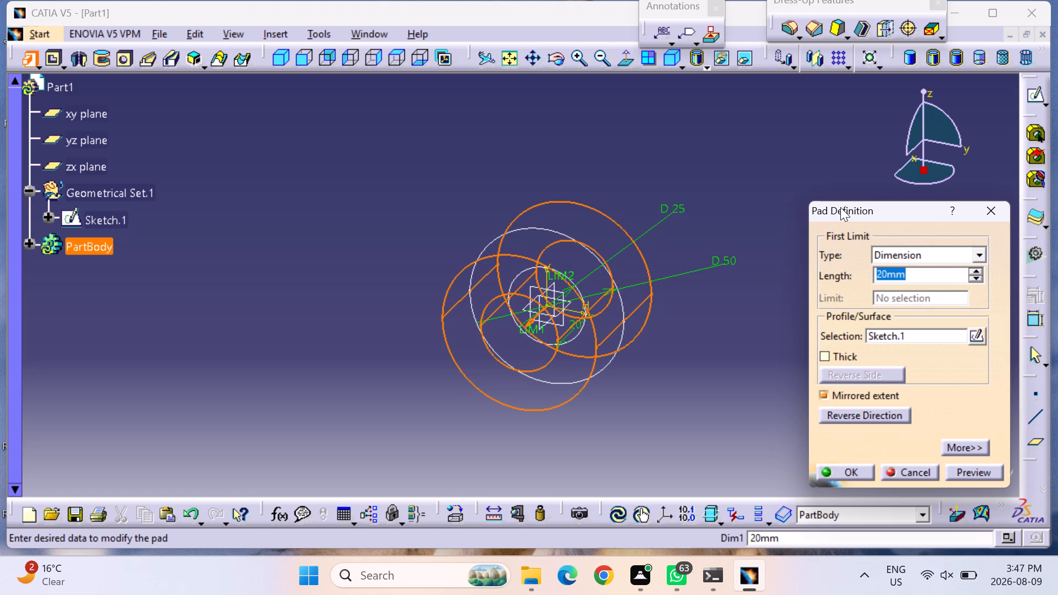
text(32)
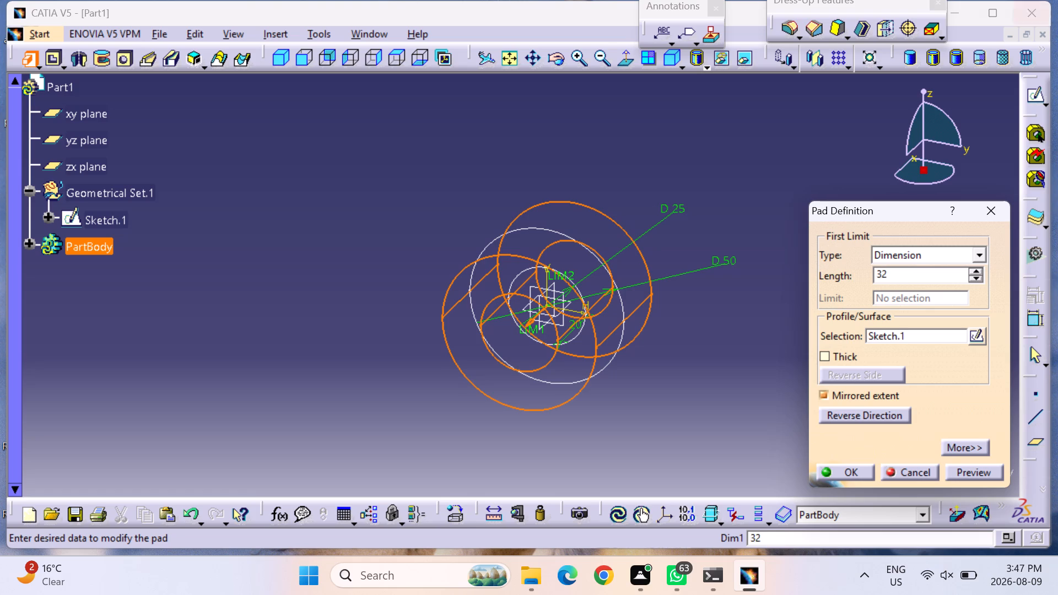
click(979, 473)
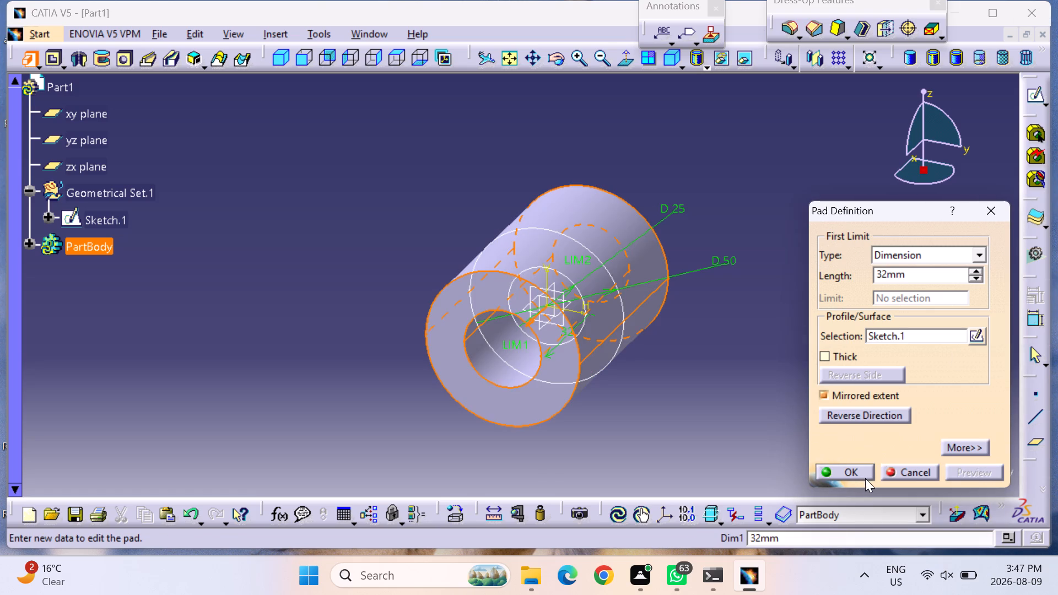
click(860, 474)
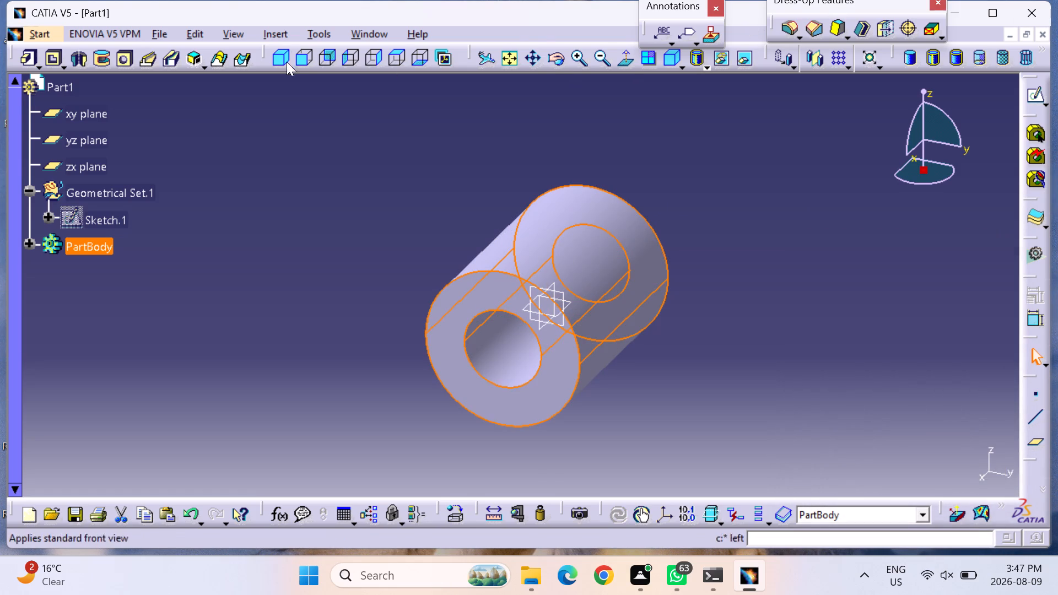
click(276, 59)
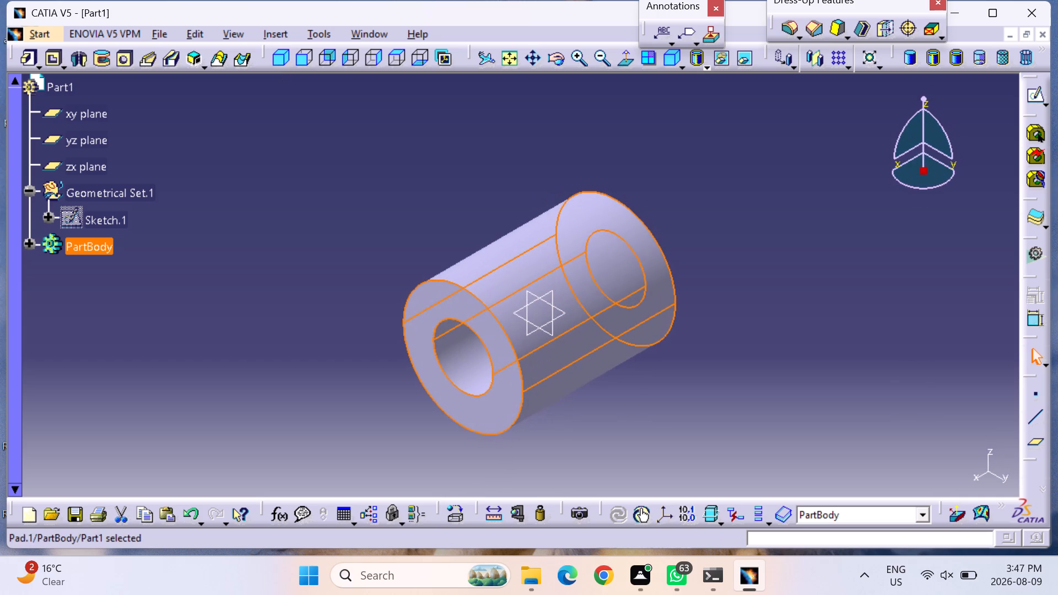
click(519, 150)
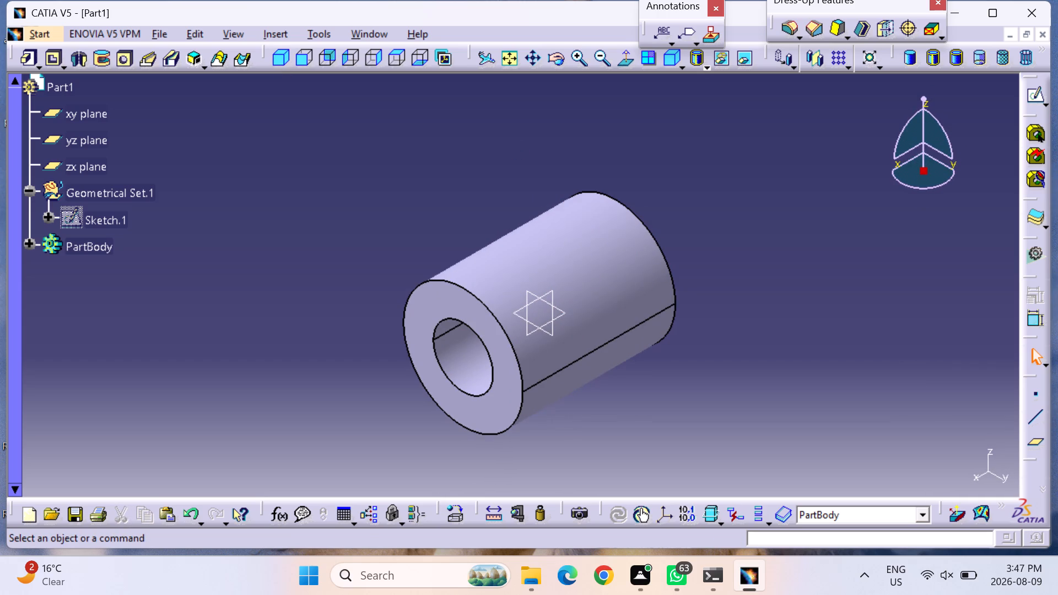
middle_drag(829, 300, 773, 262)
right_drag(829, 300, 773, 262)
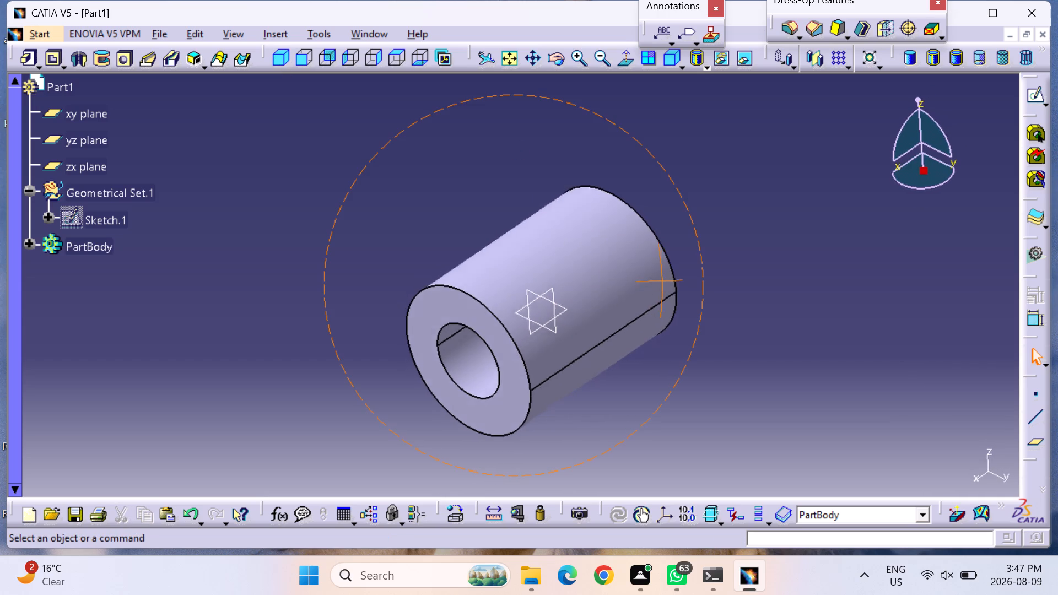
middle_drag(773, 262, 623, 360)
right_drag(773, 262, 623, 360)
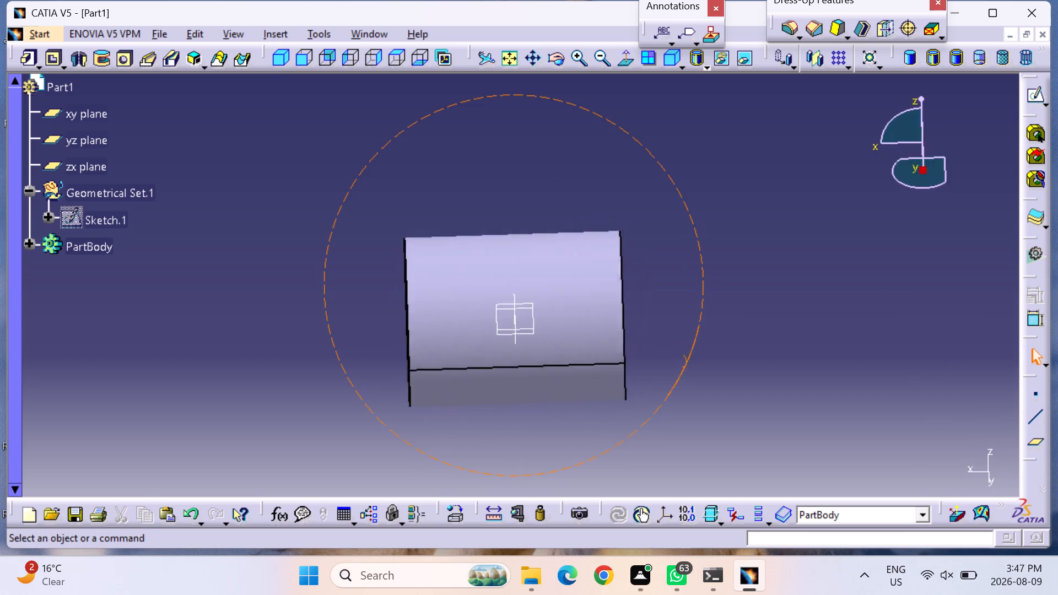
Examine the hollow cylinder in the isometric, front, side, top and bottom standard views.
right_drag(623, 360, 420, 341)
middle_drag(623, 360, 420, 341)
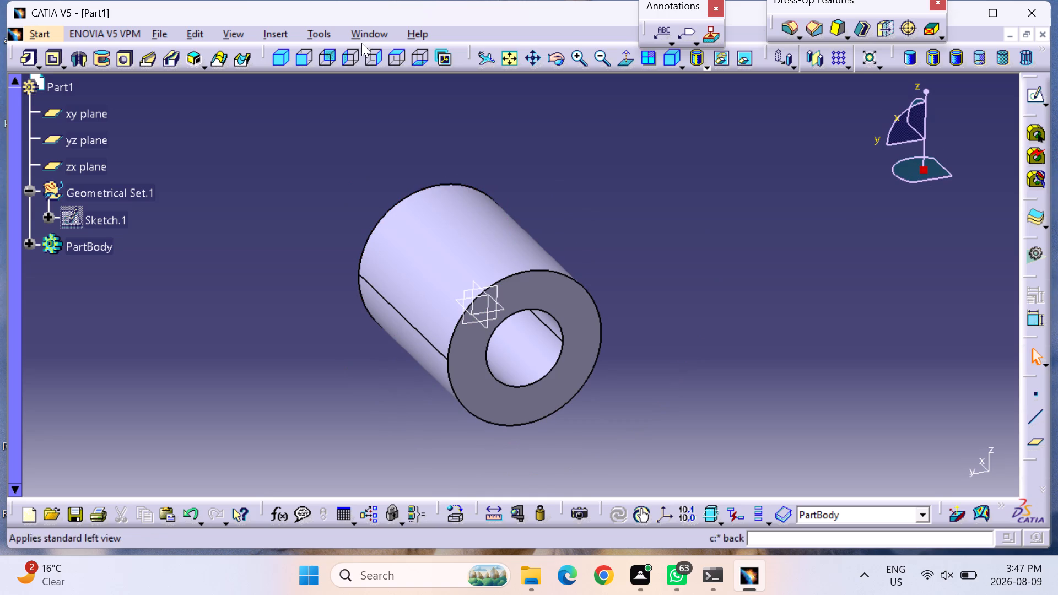
click(279, 57)
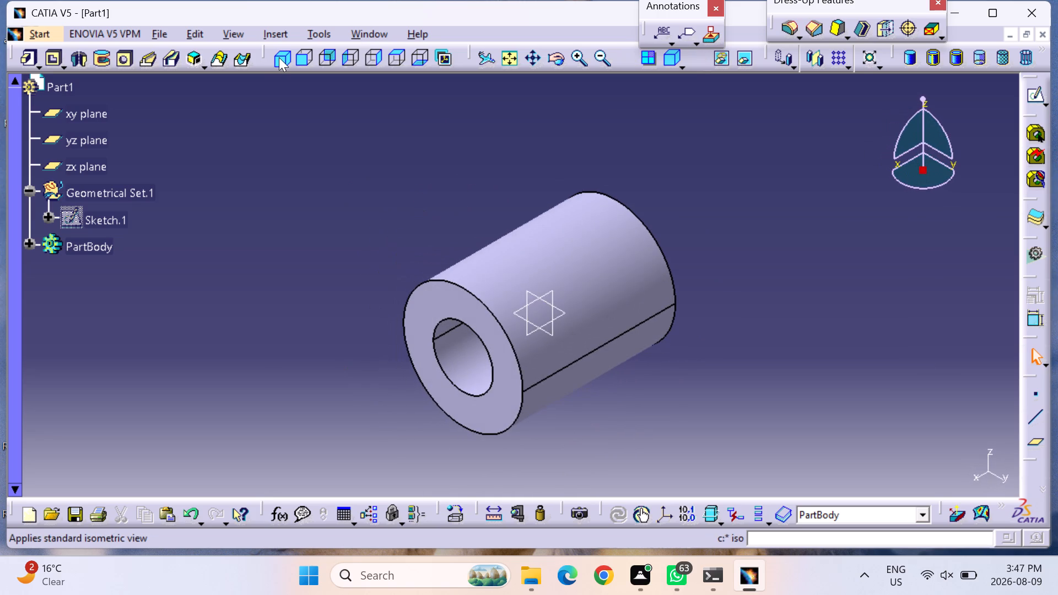
click(296, 52)
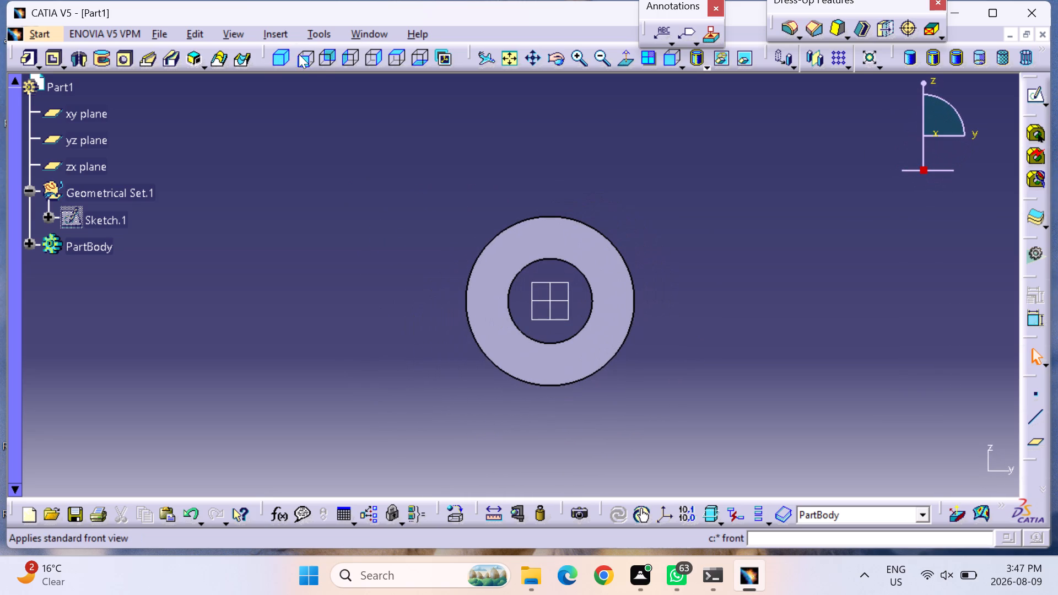
click(321, 59)
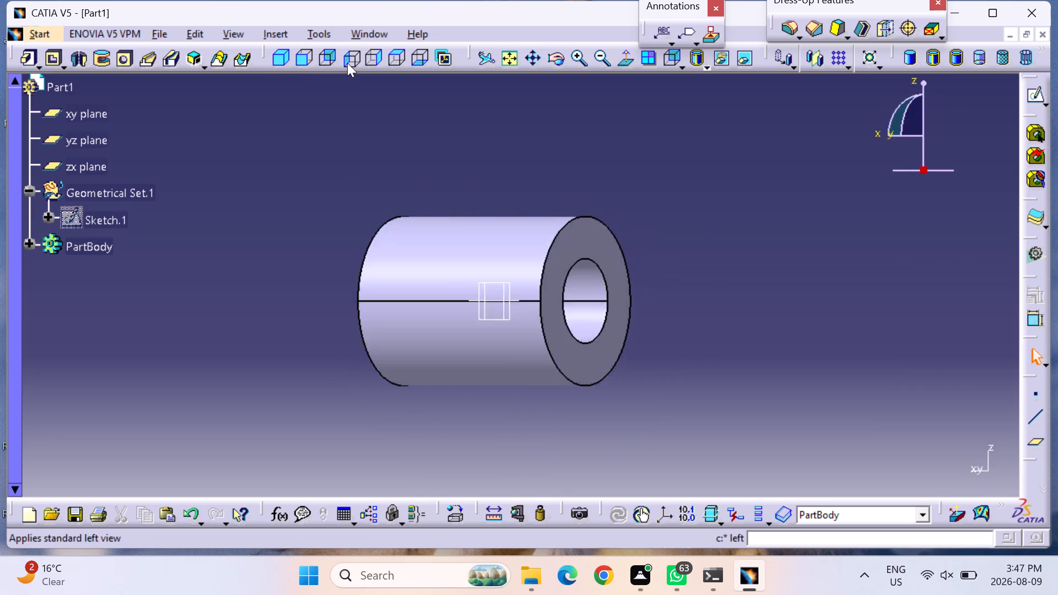
click(348, 62)
click(369, 61)
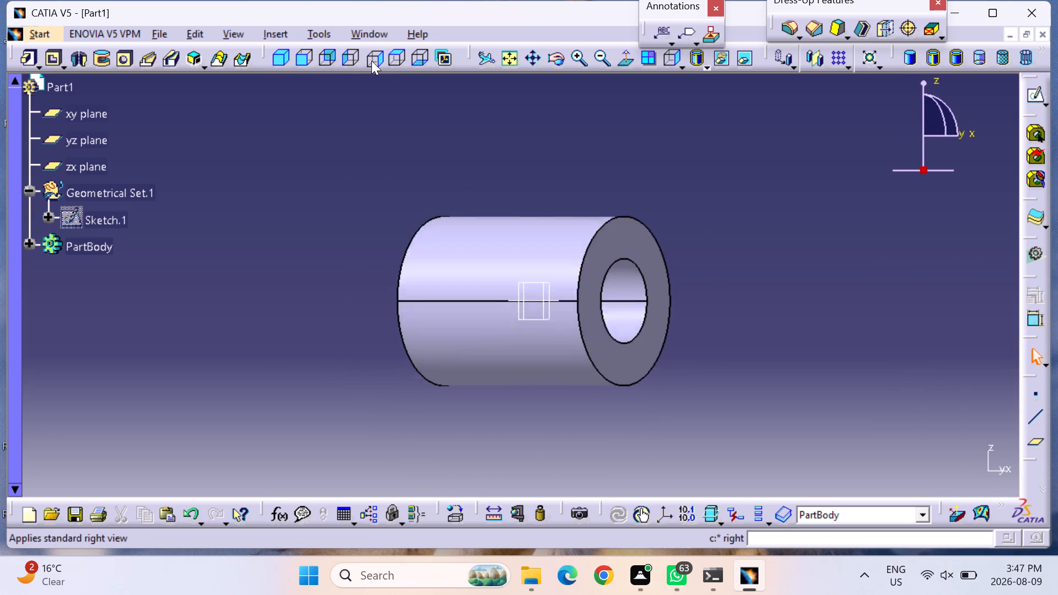
click(397, 56)
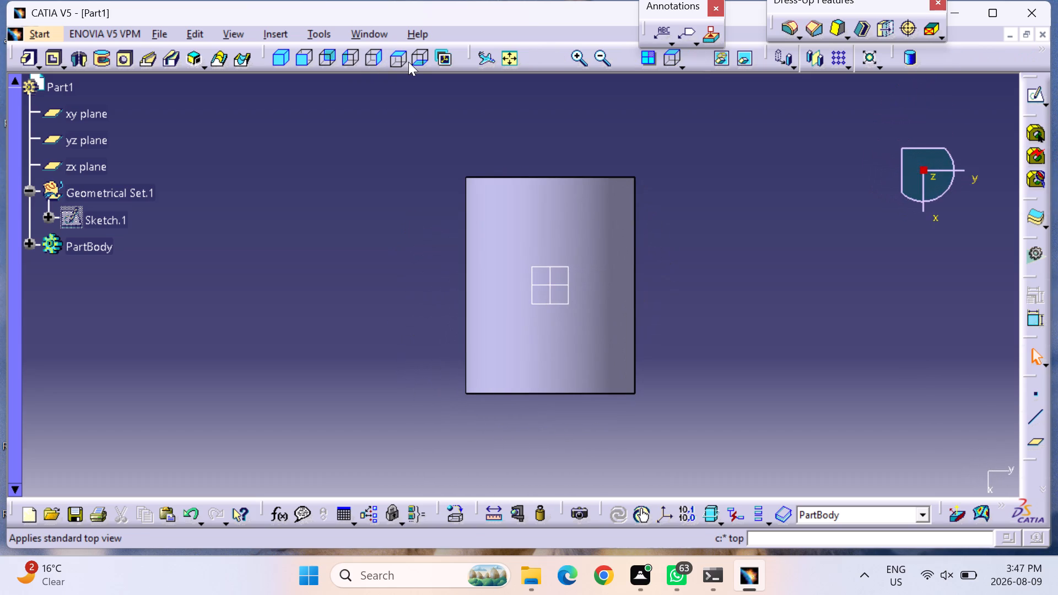
click(408, 62)
click(414, 62)
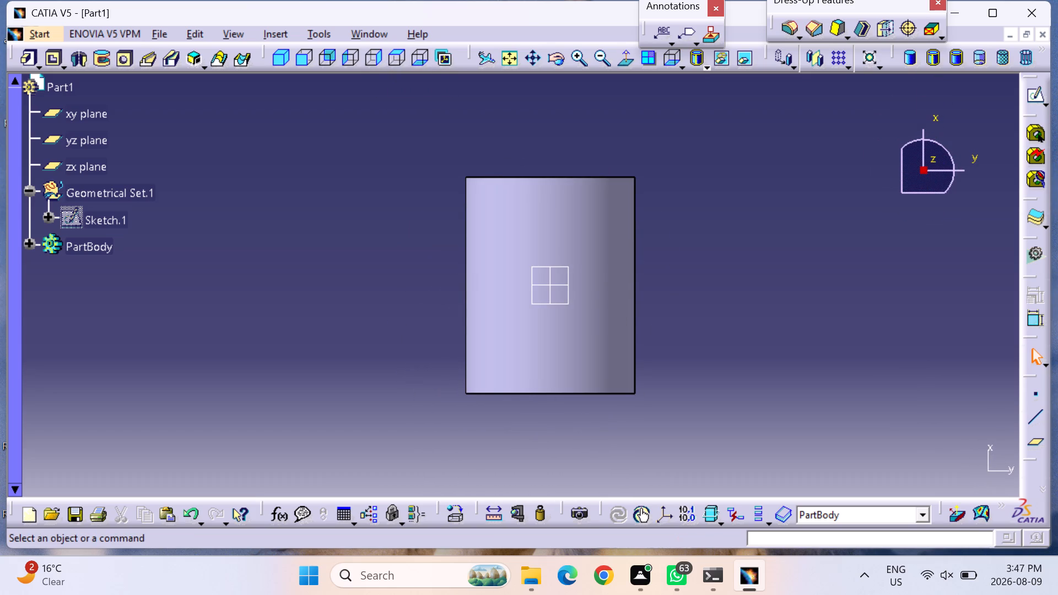
Undo the hollow cylinder's pad and its ring sketch, leaving an empty part with nothing selected.
key(ctrl+z)
key(ctrl+z)
key(ctrl+z)
key(ctrl+z)
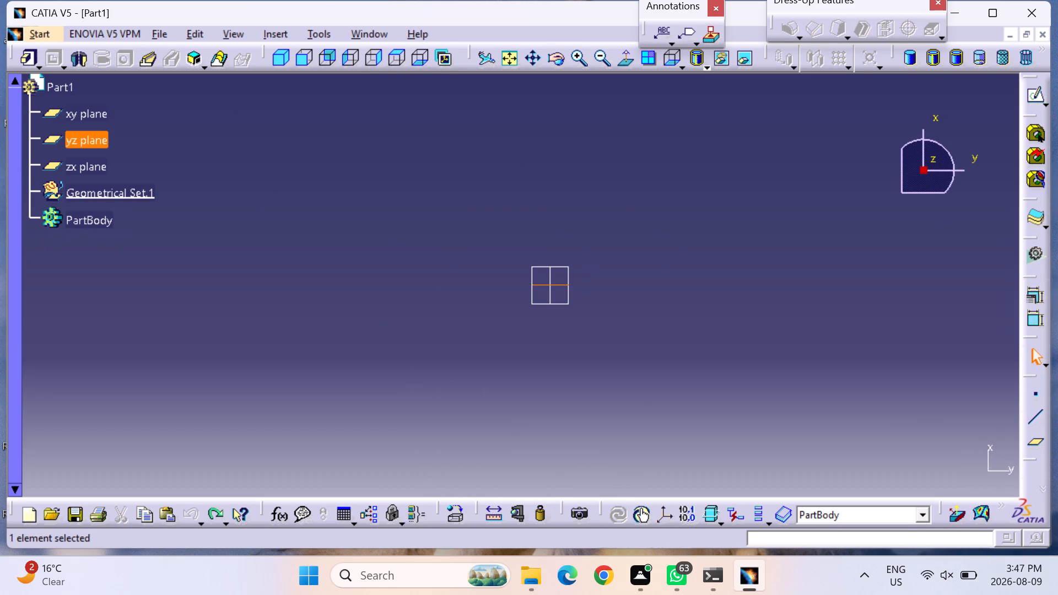
key(ctrl+z)
key(Escape)
key(Escape)
key(Escape)
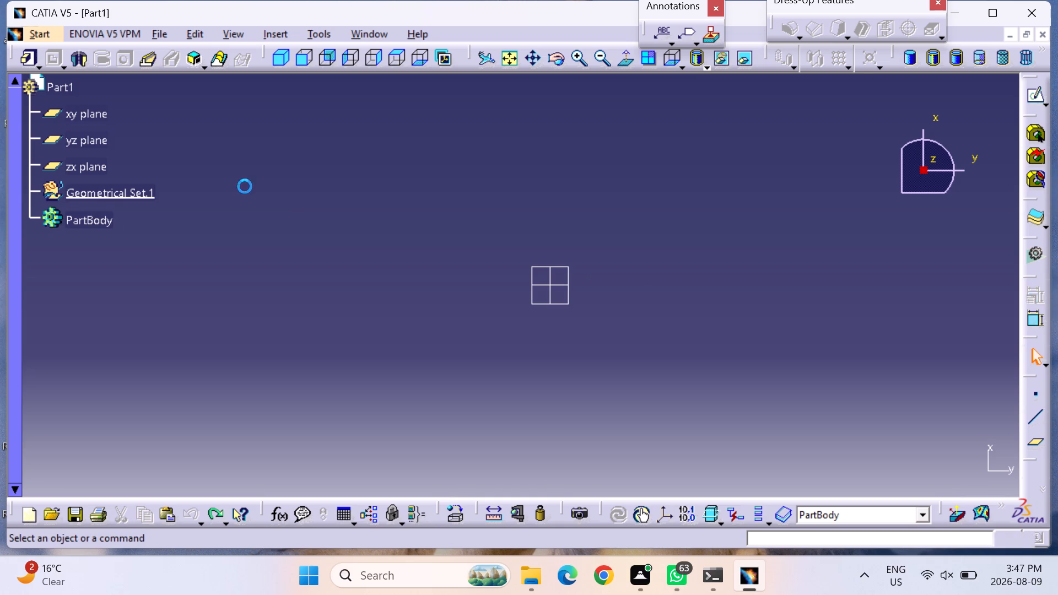
key(Escape)
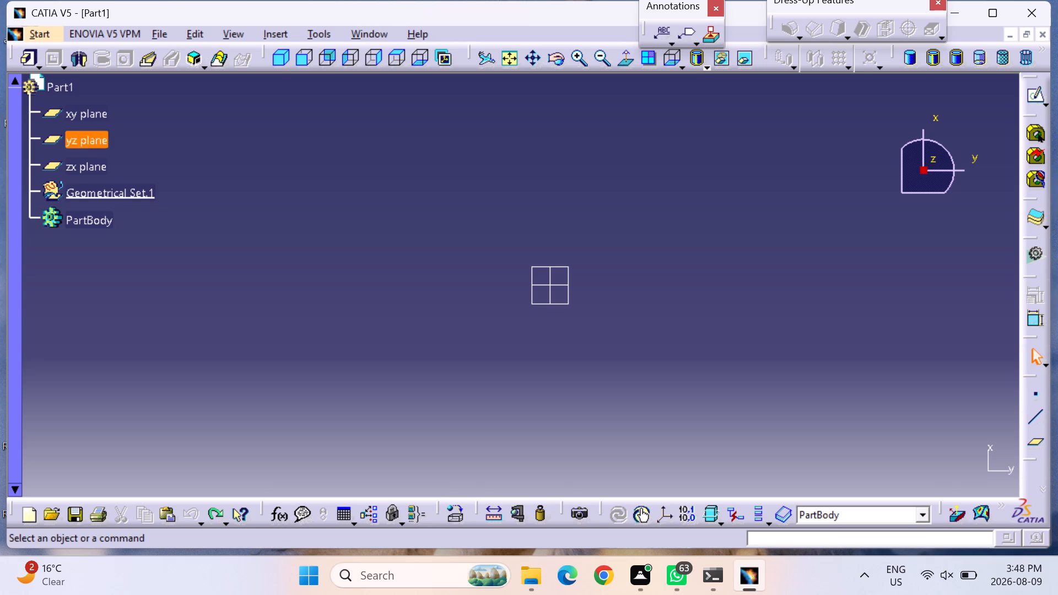
Start a sketch on the yz plane and draw a rectangle about 55 by 37 mm from the origin toward negative H and positive V.
click(91, 139)
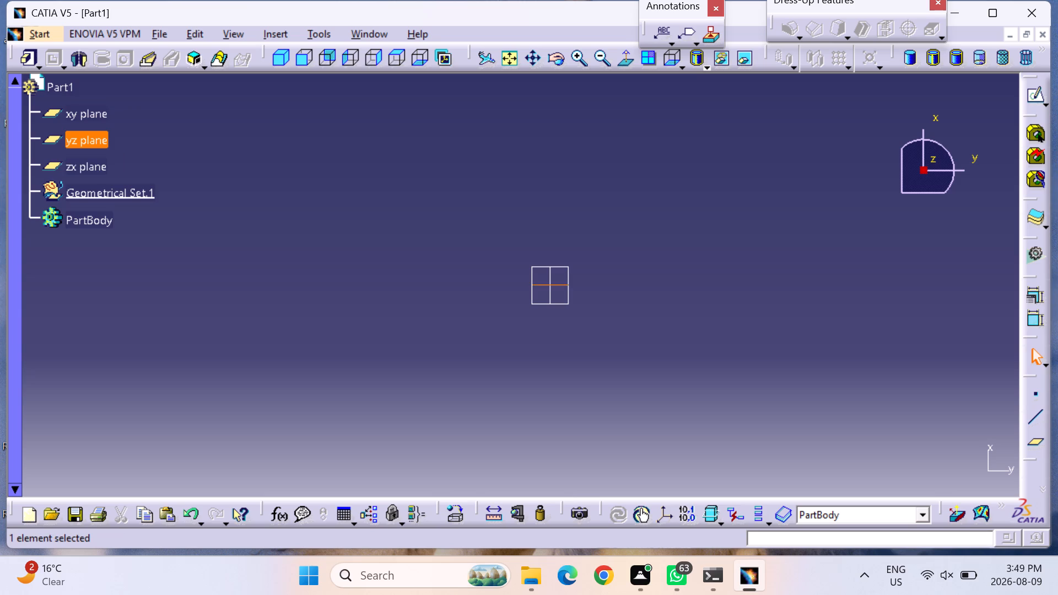
click(86, 142)
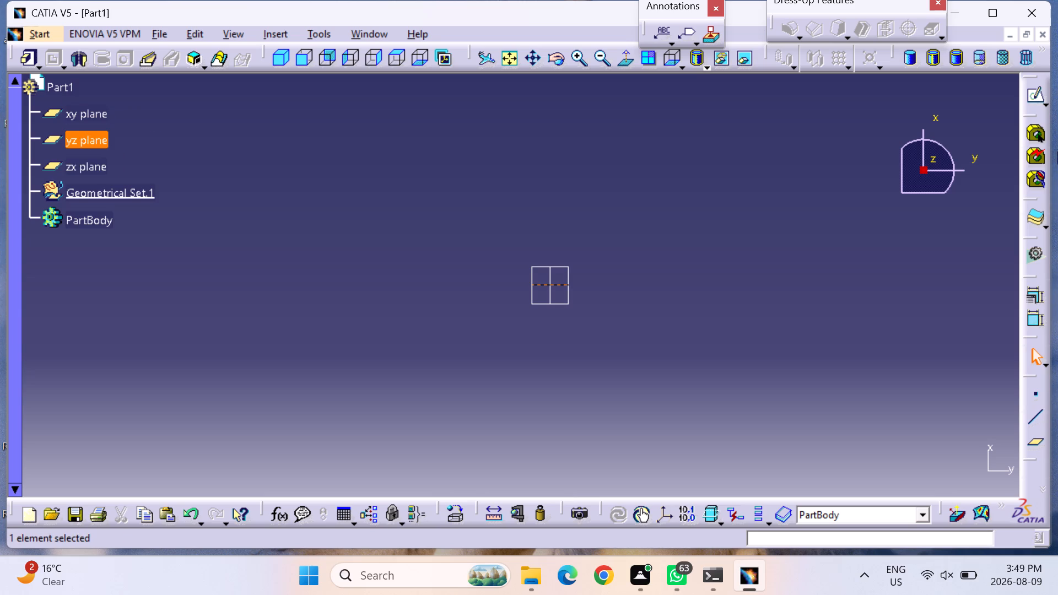
click(1042, 98)
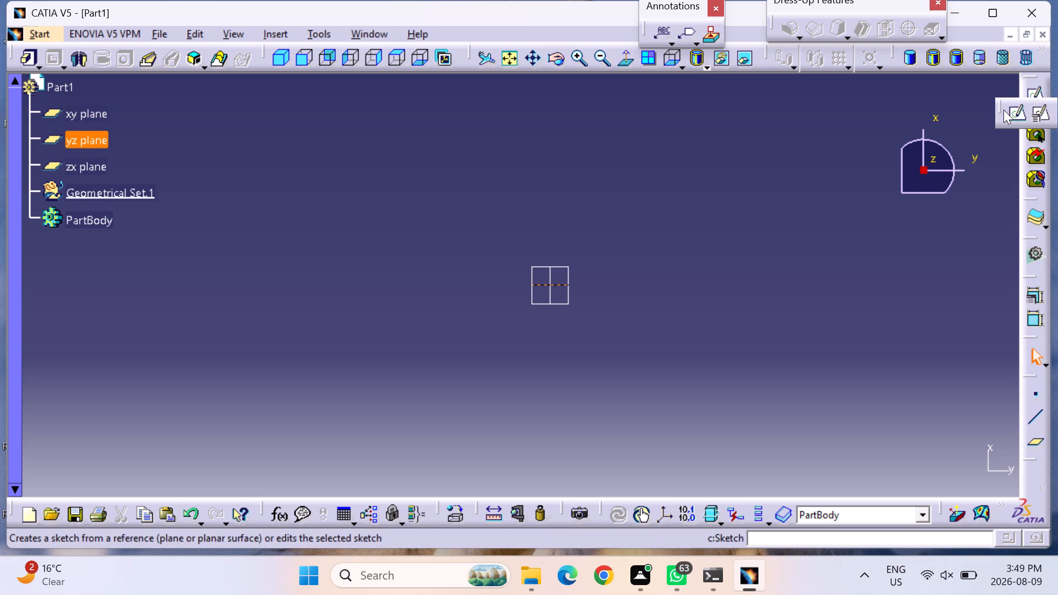
click(1025, 113)
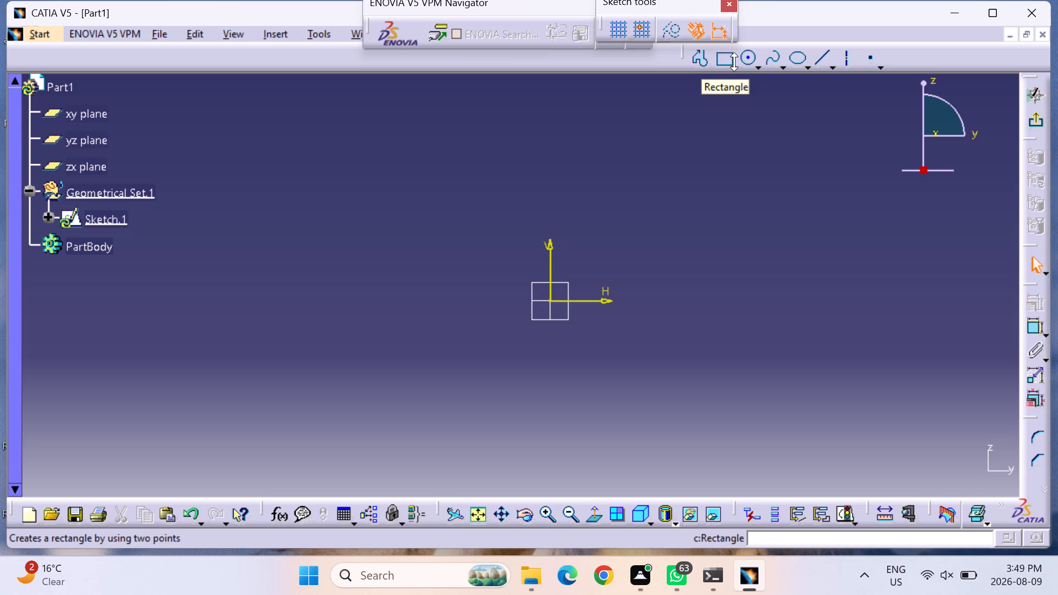
click(734, 62)
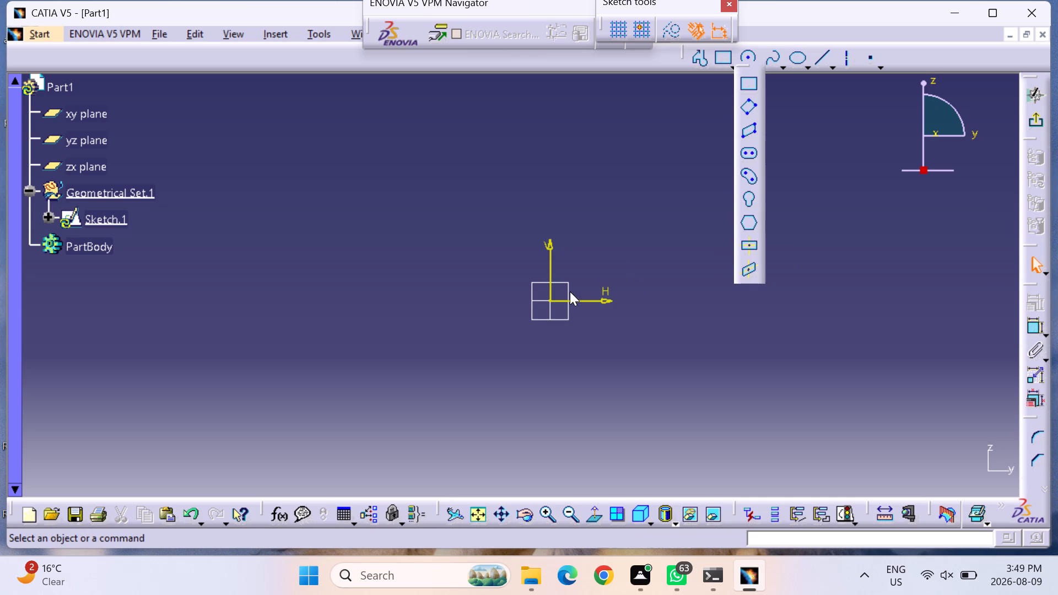
click(753, 83)
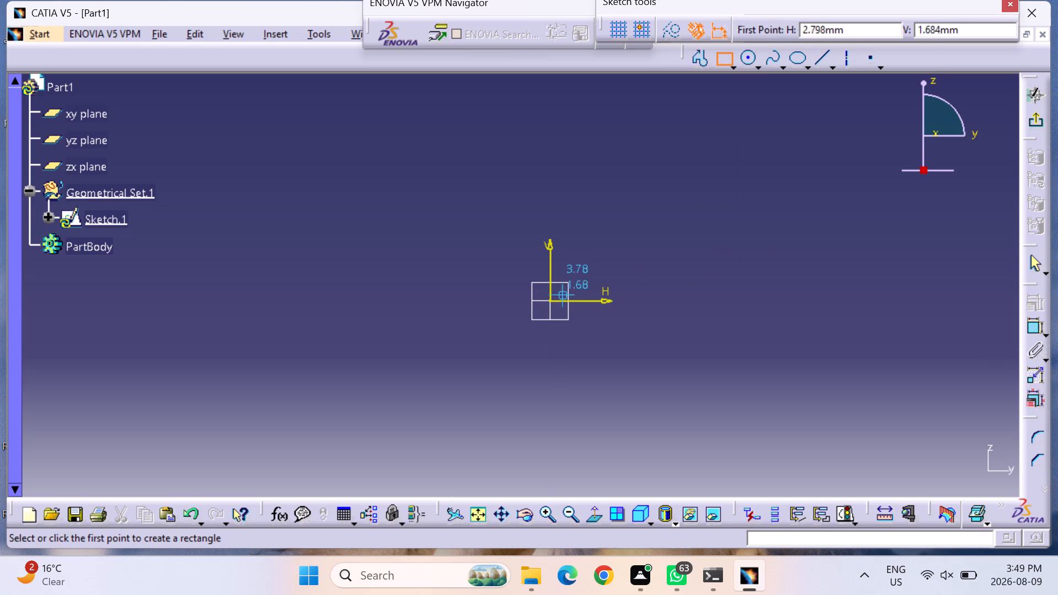
click(553, 301)
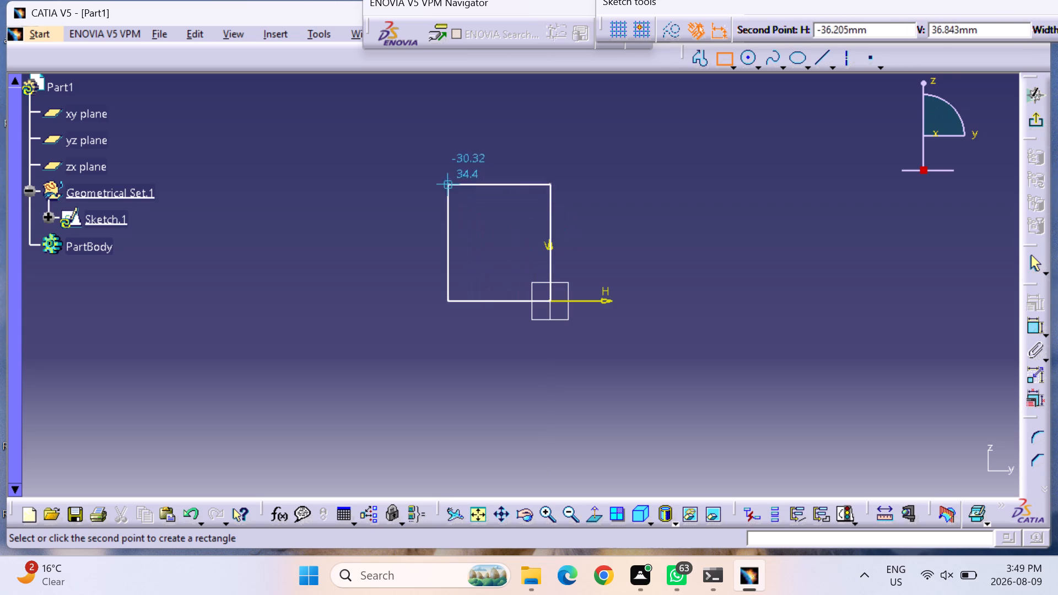
click(364, 174)
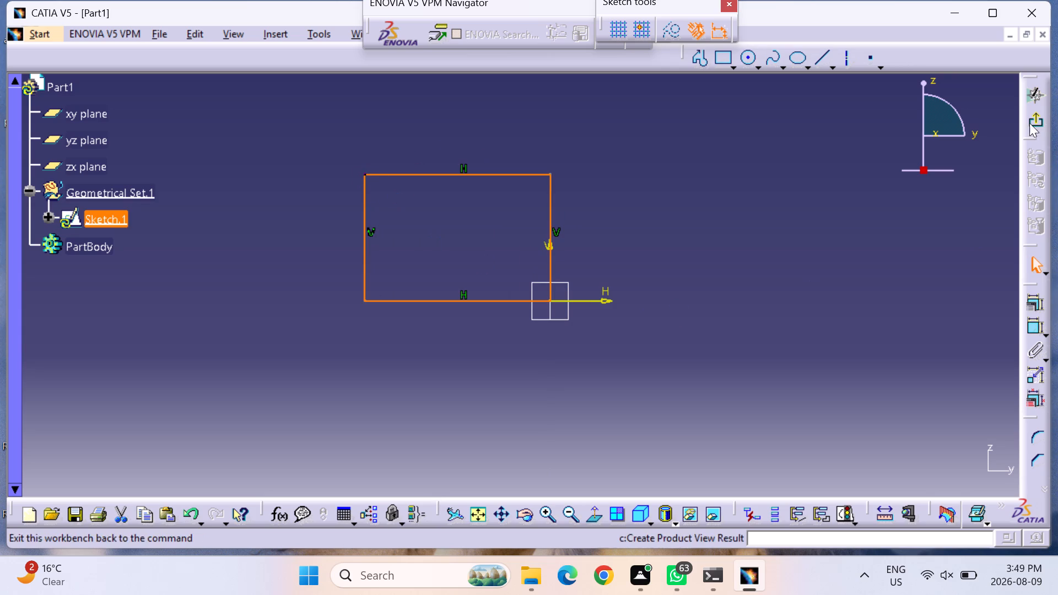
Dimension the rectangle's horizontal edge on the H axis and set its length to 56 mm.
click(1032, 322)
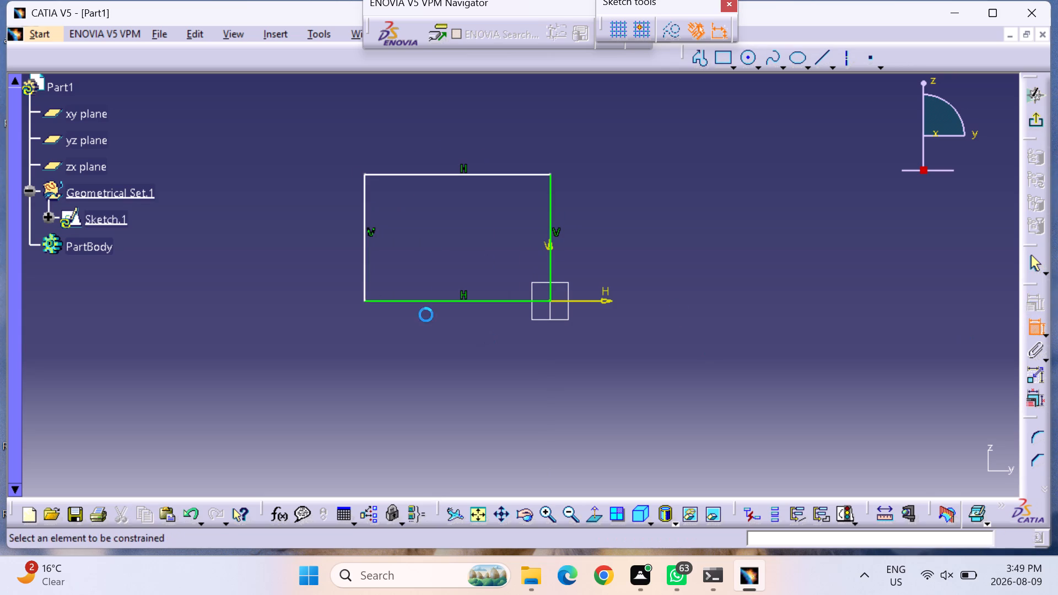
click(442, 300)
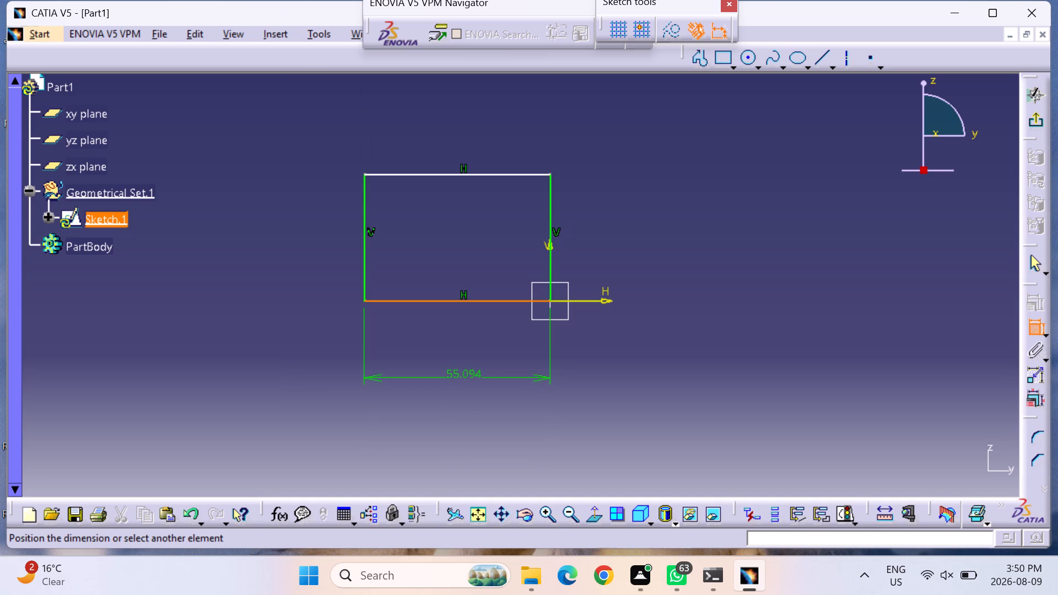
click(478, 369)
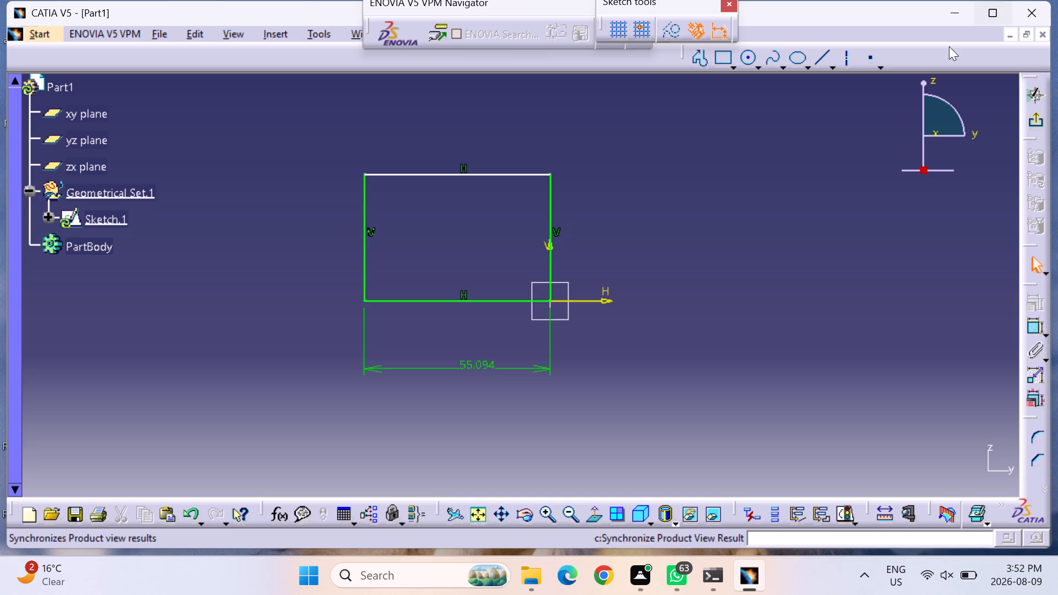
click(468, 361)
click(468, 361)
text(56)
key(Return)
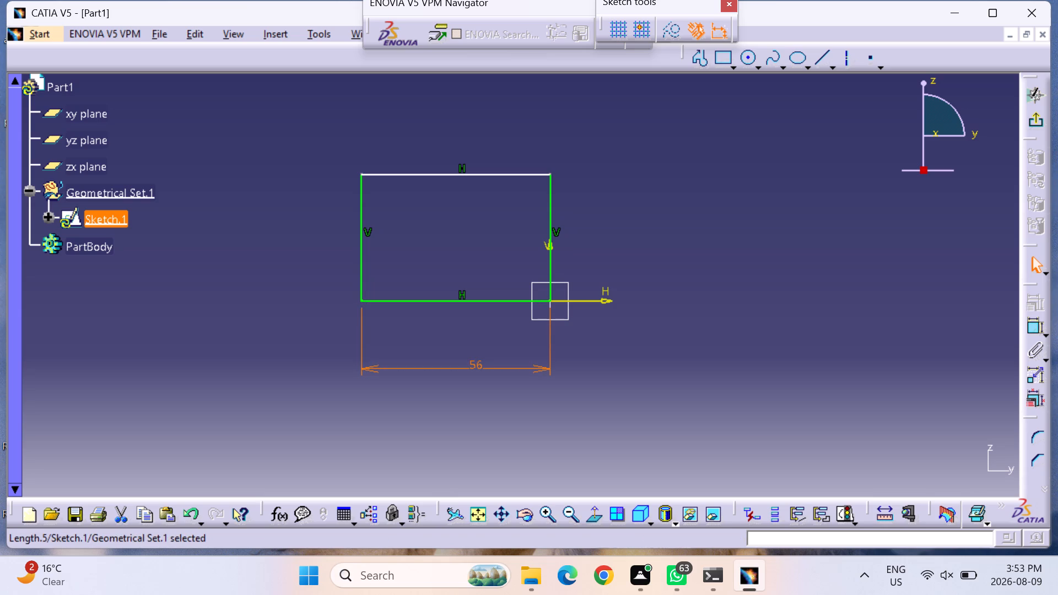
Dimension the distance between the rectangle's two horizontal edges and set it to 43.75 mm.
click(1041, 328)
click(1020, 342)
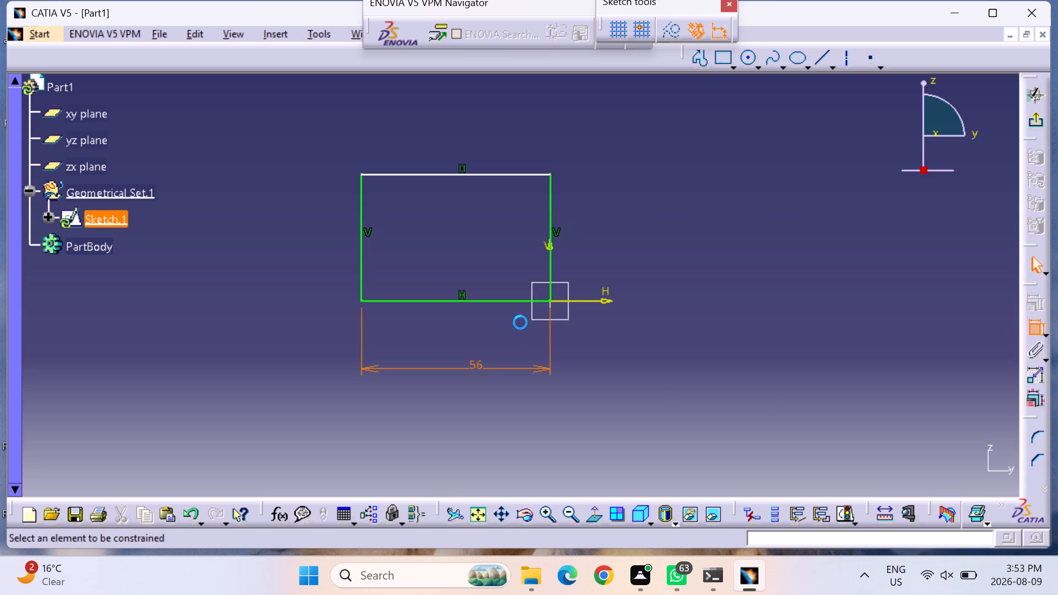
click(506, 303)
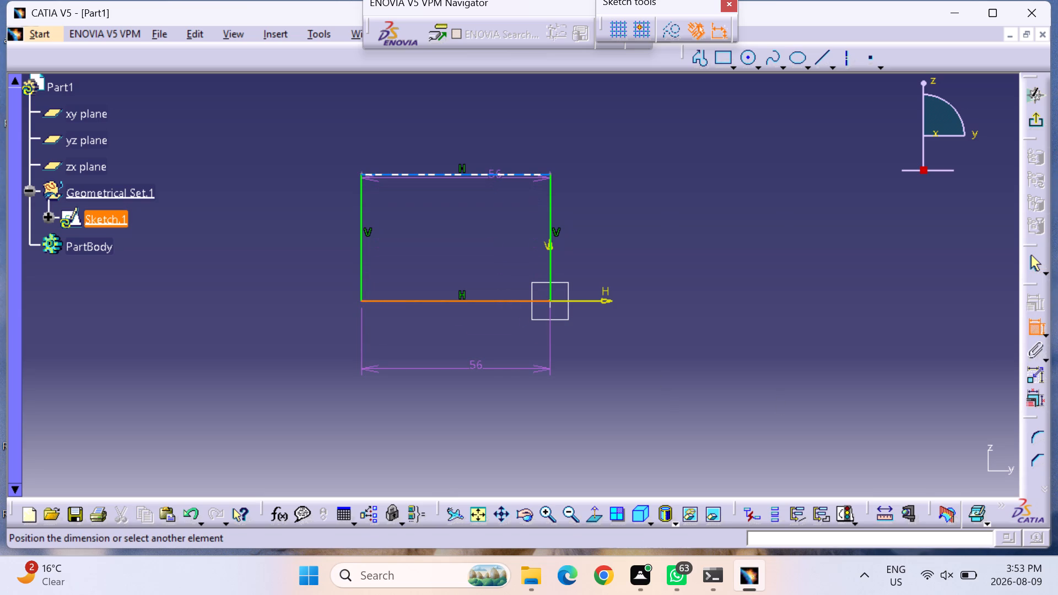
click(495, 174)
click(618, 238)
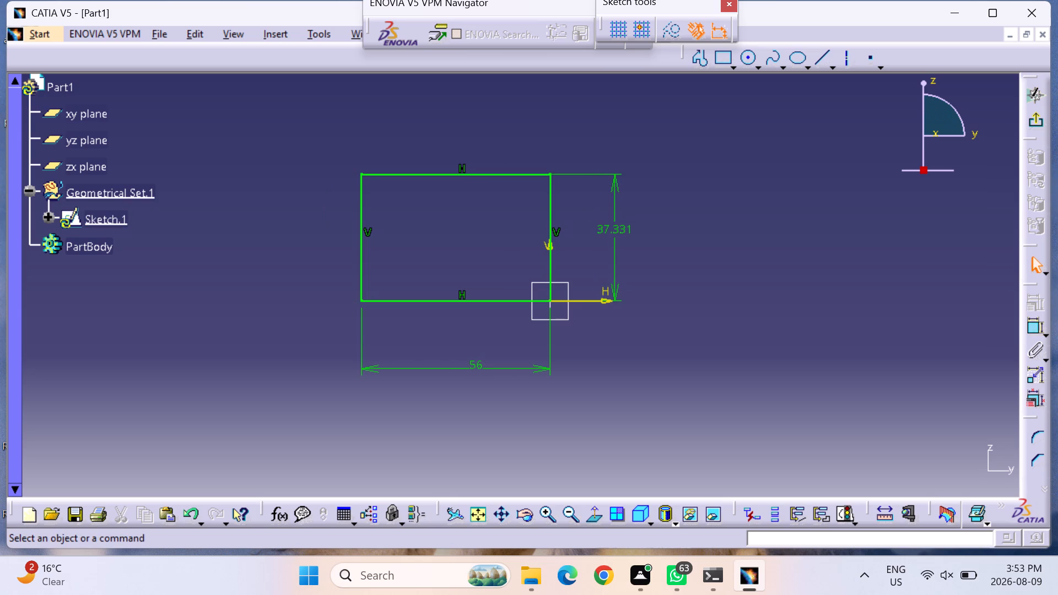
double_click(604, 230)
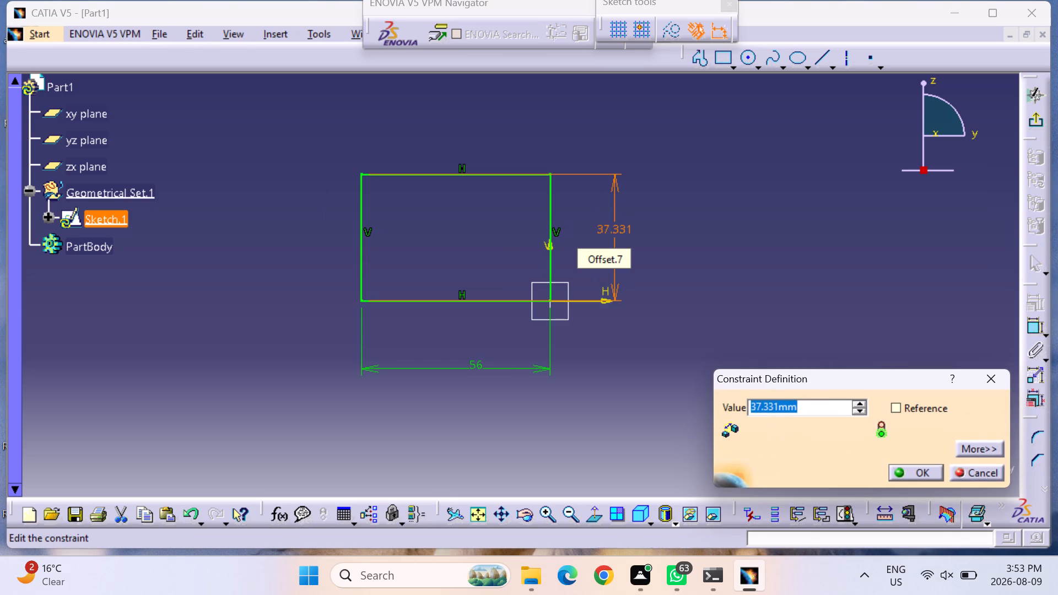
text(43)
text(.75)
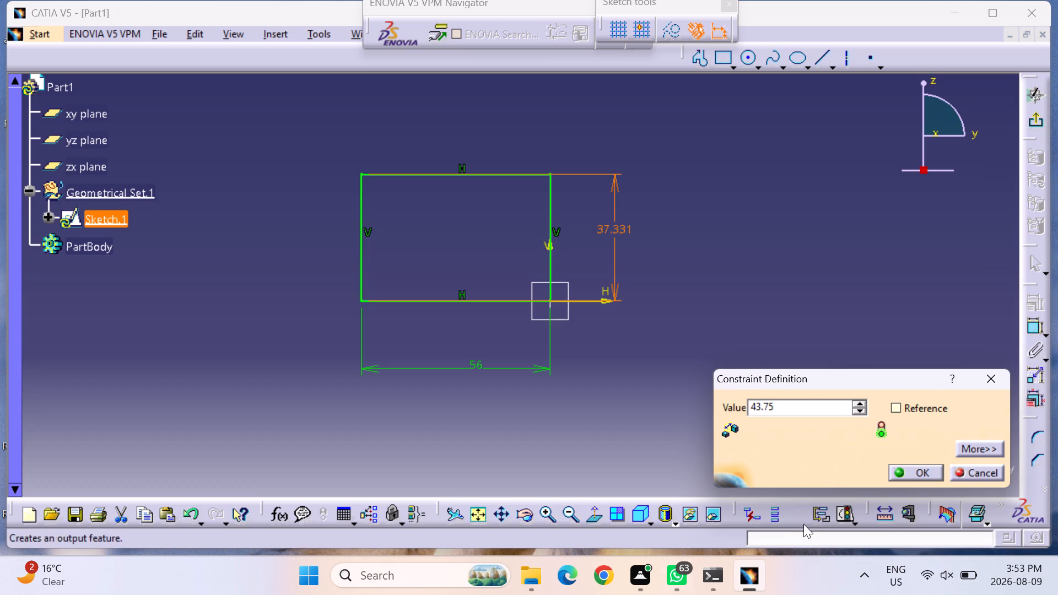
click(930, 469)
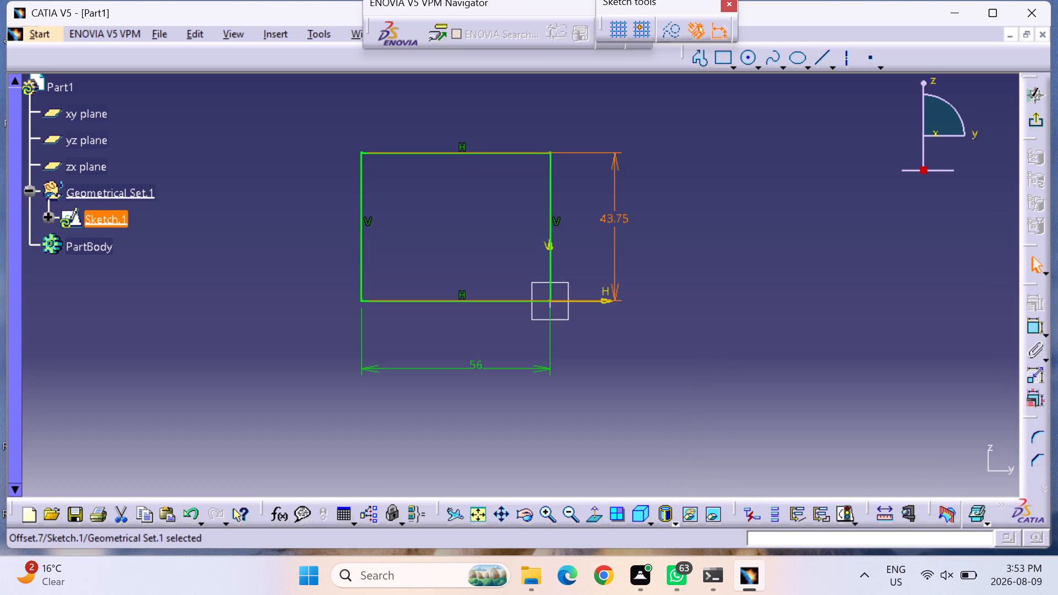
click(836, 360)
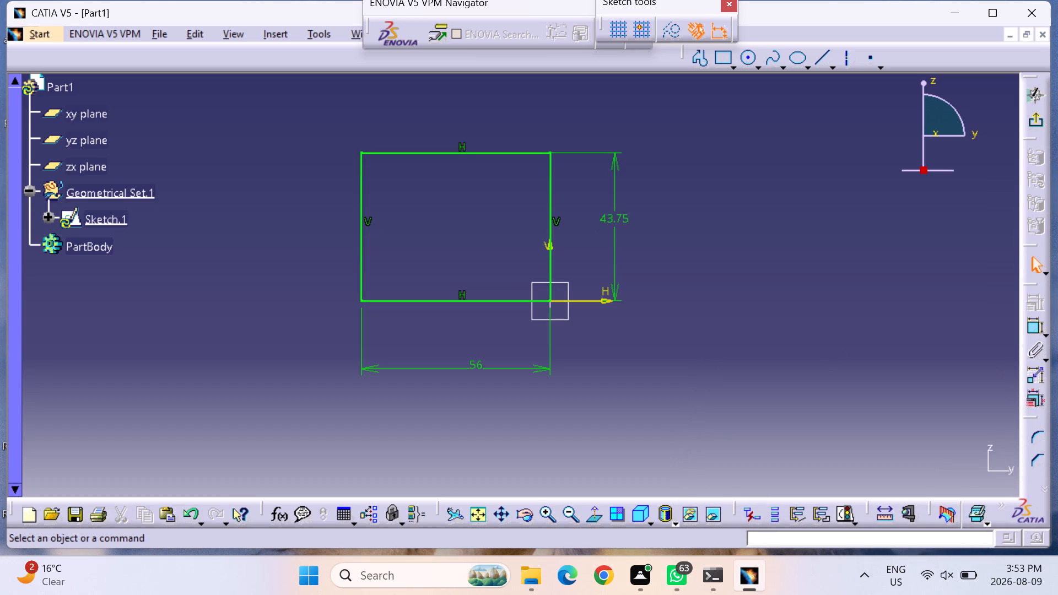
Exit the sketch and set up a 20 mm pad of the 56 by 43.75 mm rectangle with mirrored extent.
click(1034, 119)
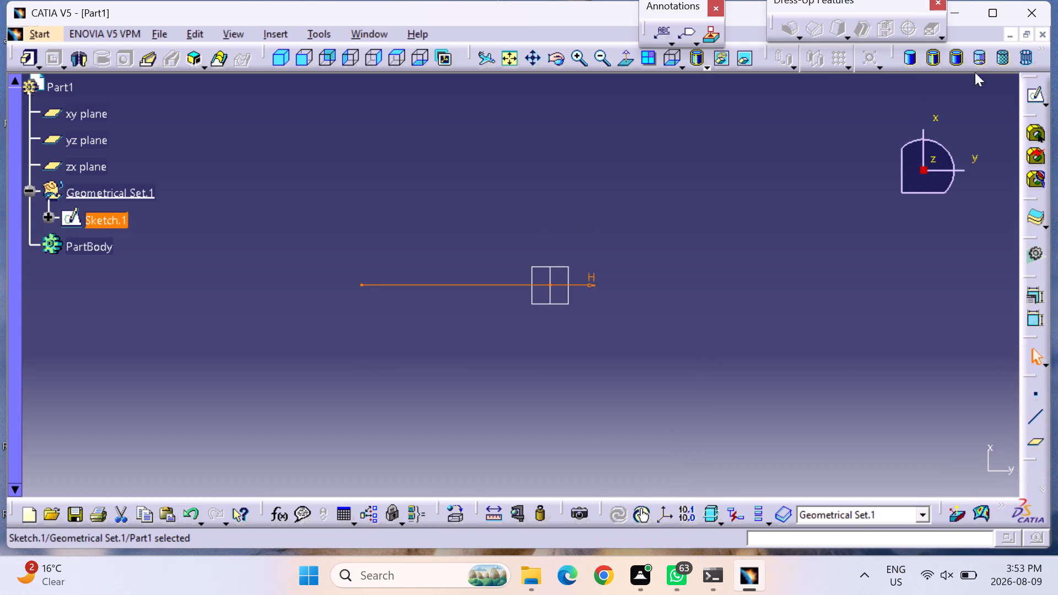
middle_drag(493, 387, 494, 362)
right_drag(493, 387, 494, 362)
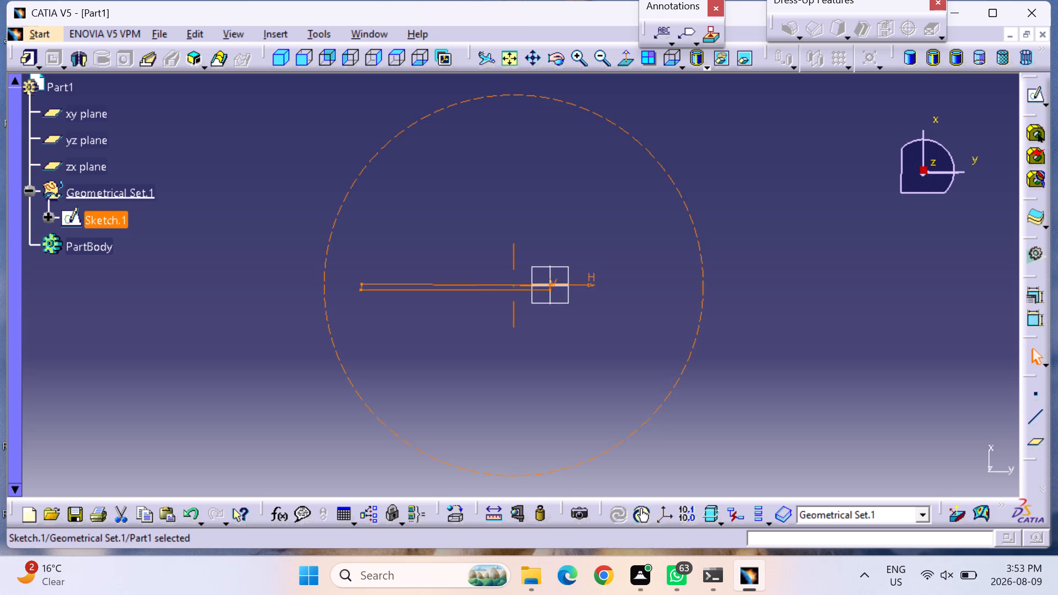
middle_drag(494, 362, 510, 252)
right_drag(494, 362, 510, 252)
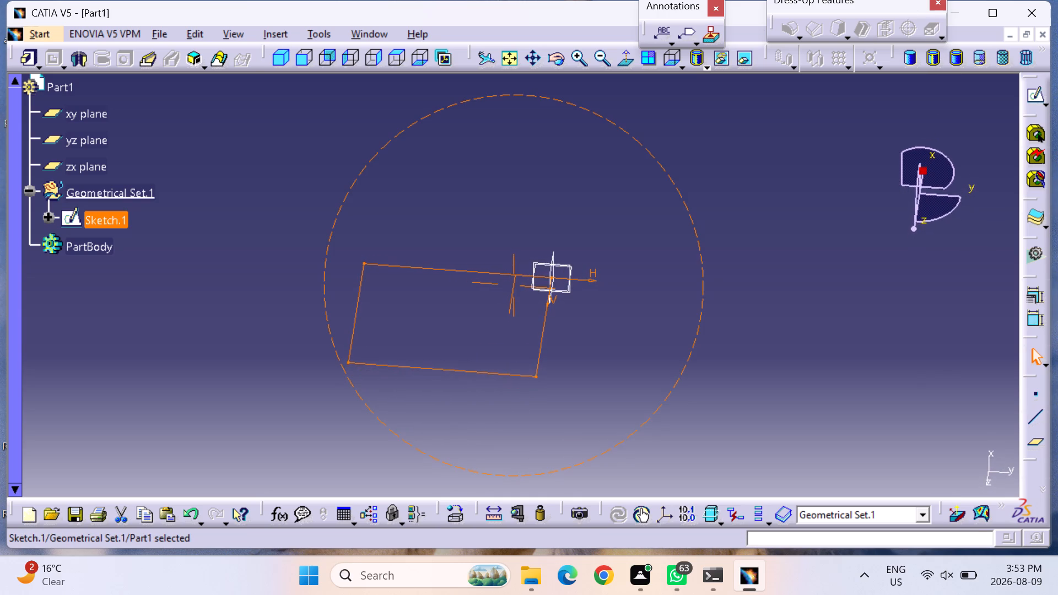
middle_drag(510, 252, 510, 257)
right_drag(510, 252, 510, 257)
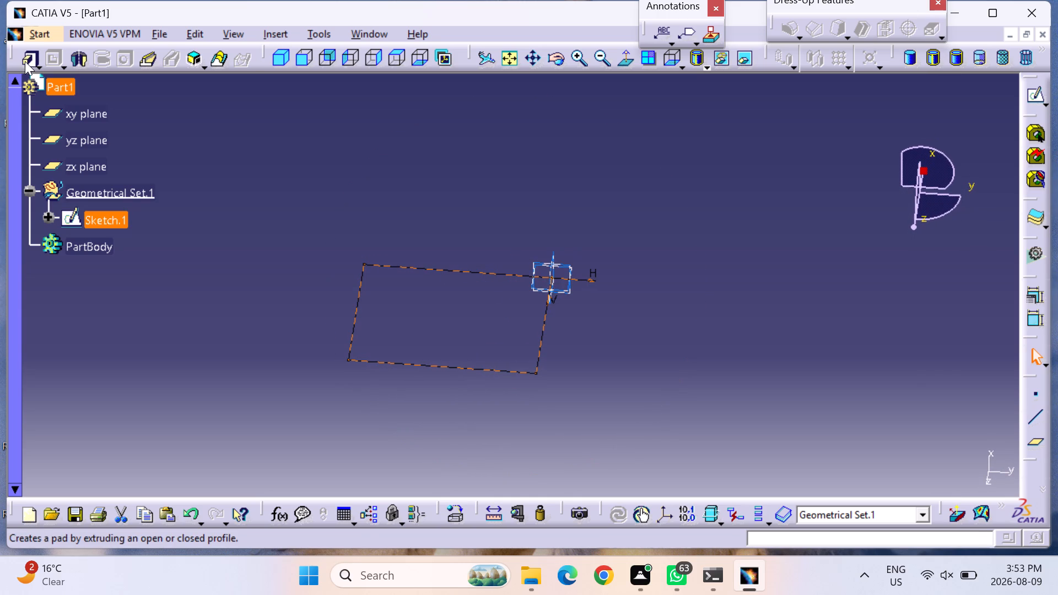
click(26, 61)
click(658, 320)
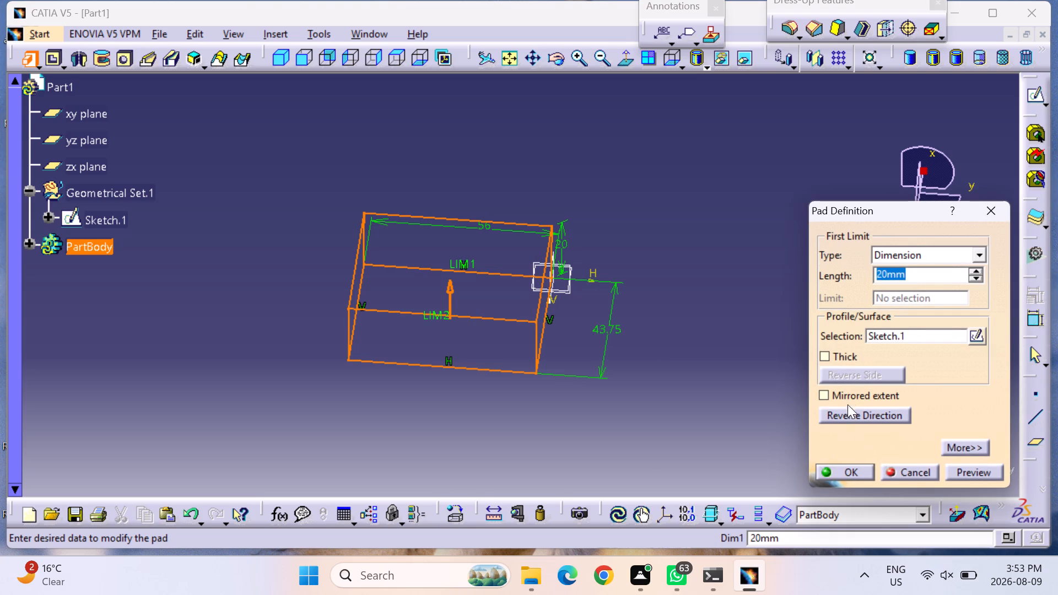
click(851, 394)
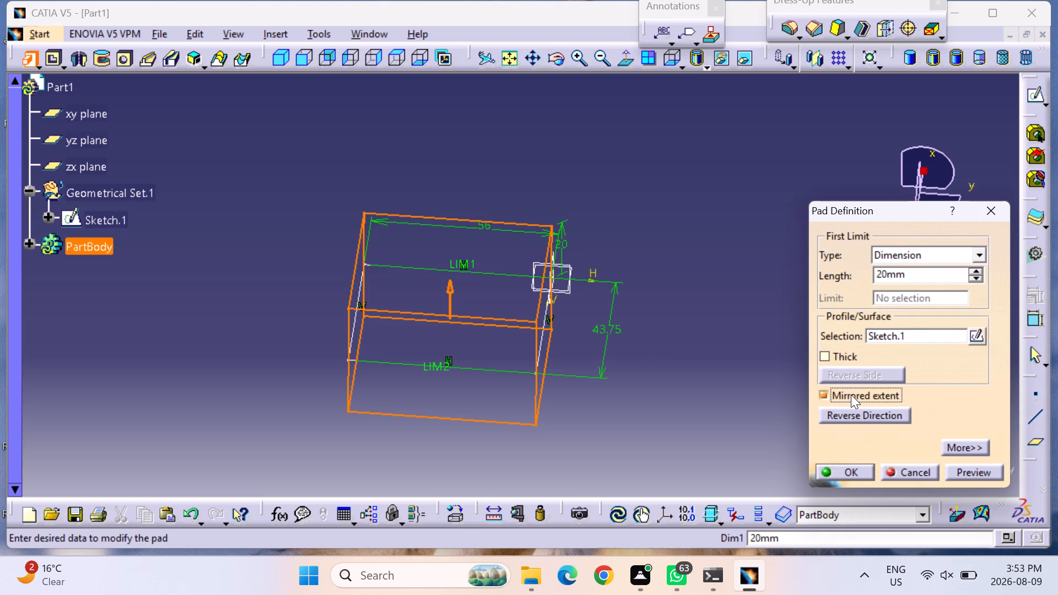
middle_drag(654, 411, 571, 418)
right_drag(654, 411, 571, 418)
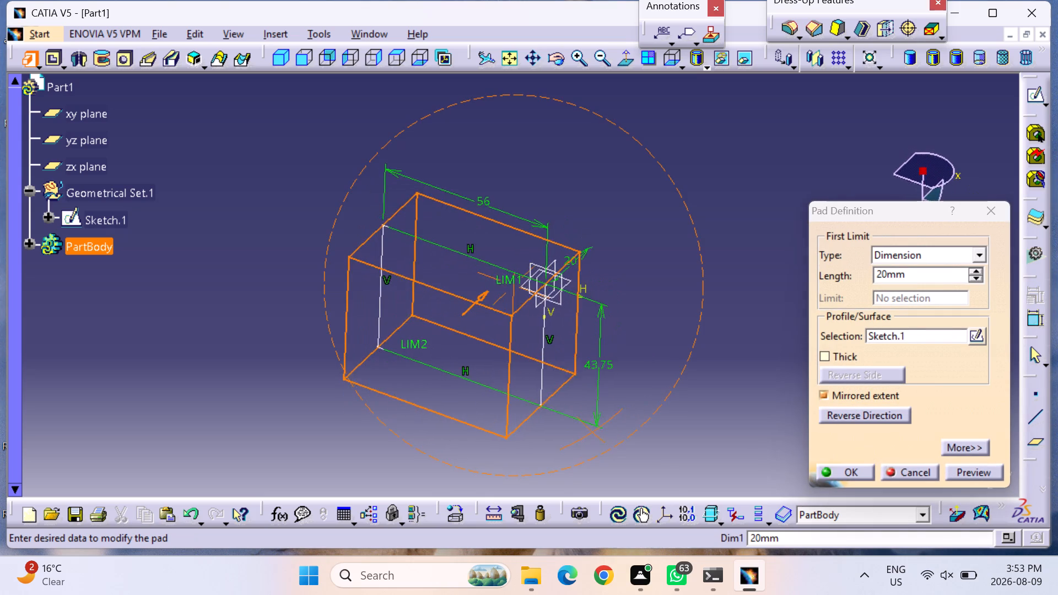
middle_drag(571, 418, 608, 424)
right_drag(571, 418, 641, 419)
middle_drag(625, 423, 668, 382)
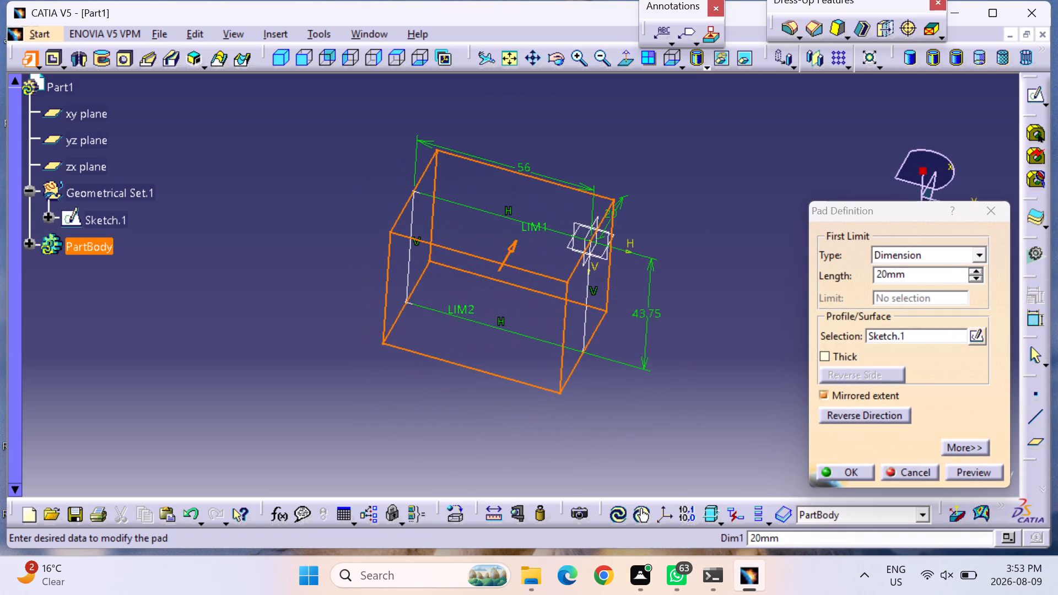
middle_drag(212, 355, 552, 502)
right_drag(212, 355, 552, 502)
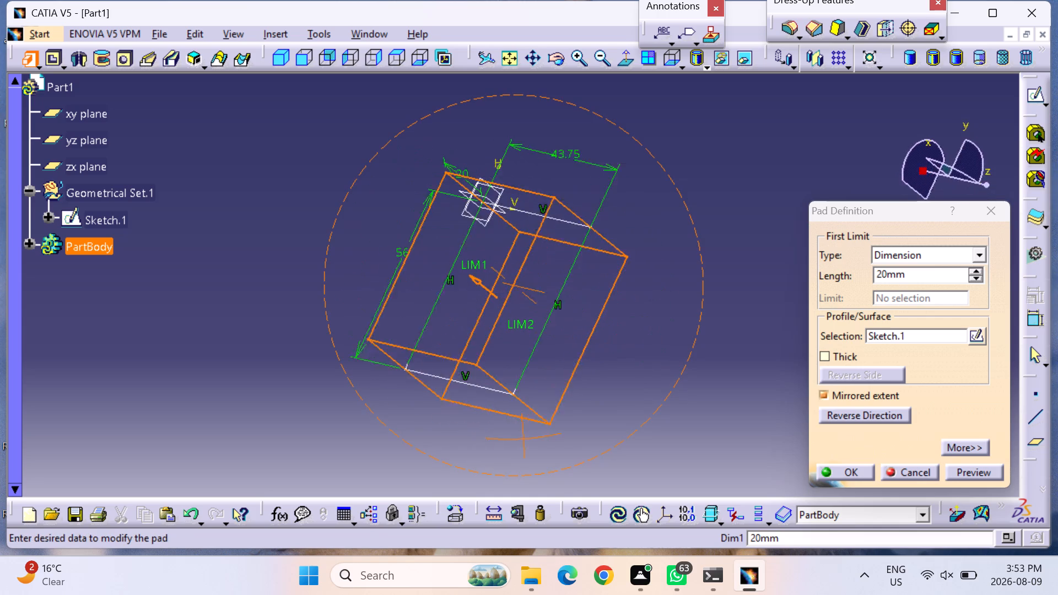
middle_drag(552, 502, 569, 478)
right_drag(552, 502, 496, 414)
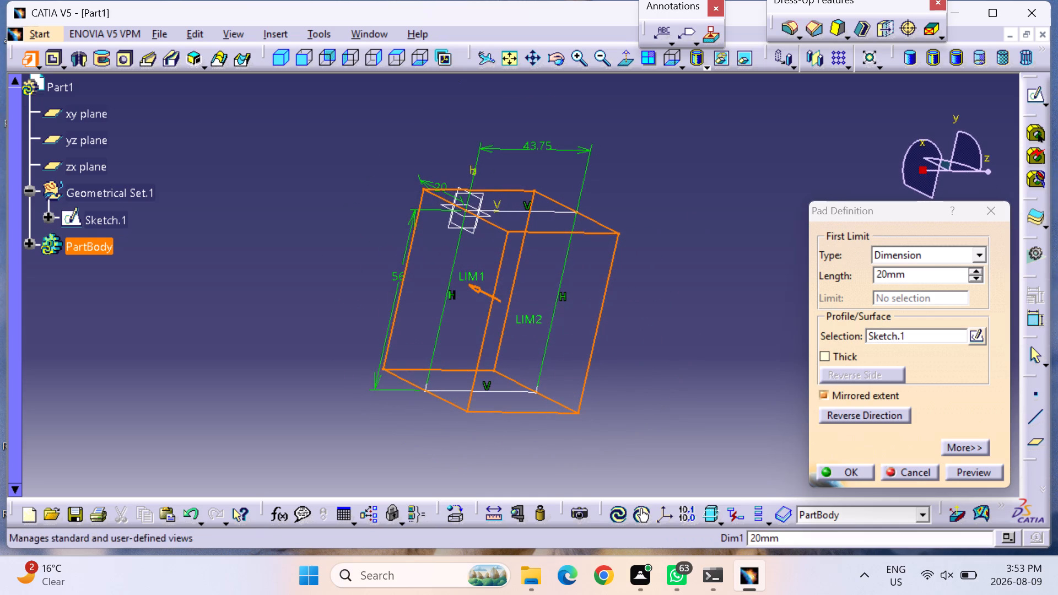
Undo the mirrored pad and the rectangle sketch on the yz plane, back to a part without sketches.
key(ctrl+z)
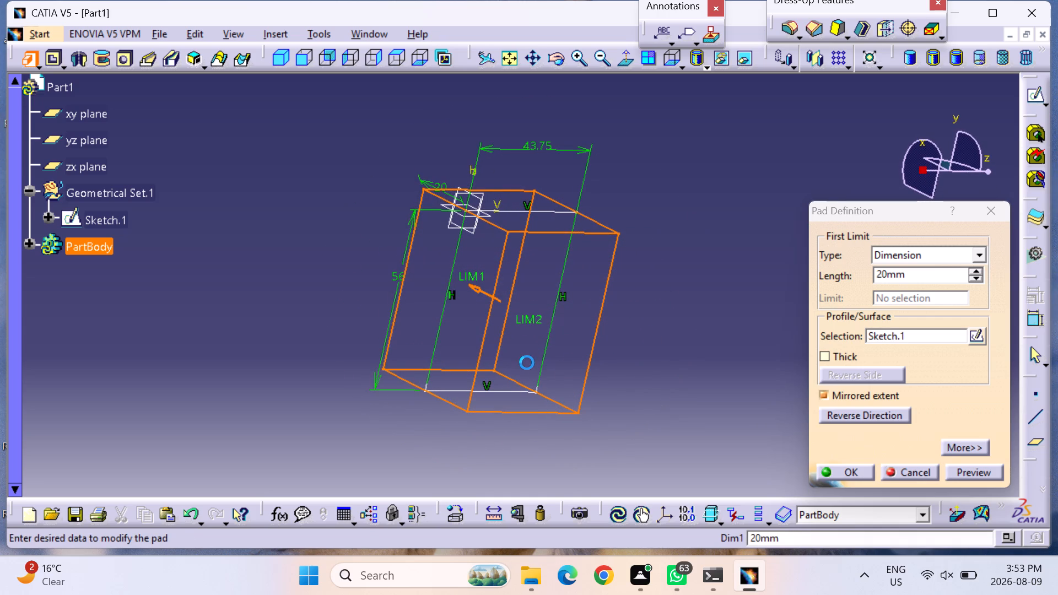
key(ctrl+z)
key(ctrl+z)
key(ctrl+z)
key(ctrl+z)
key(ctrl+z)
key(ctrl+z)
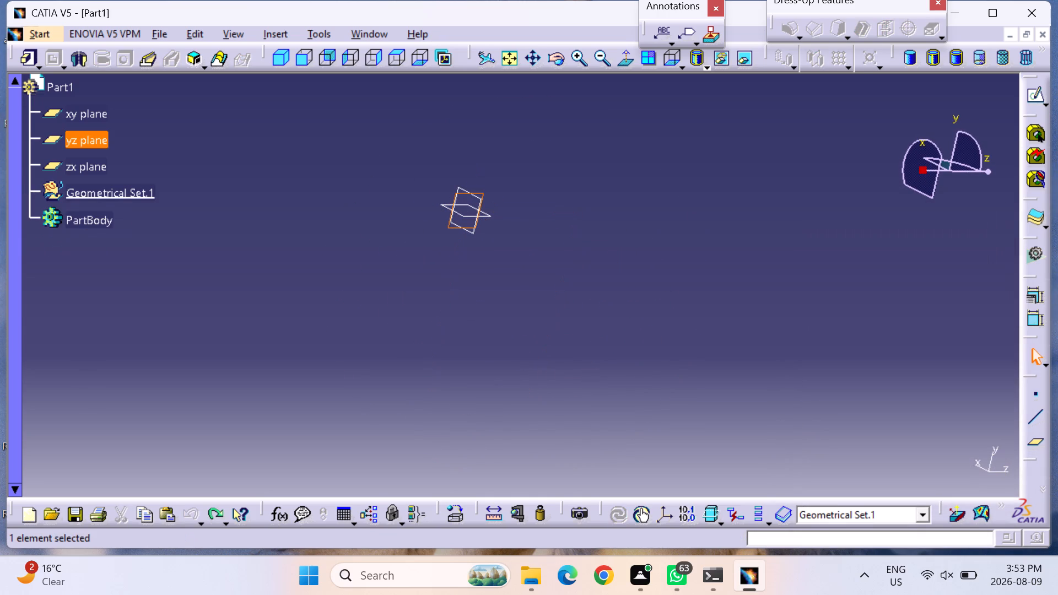
Start a sketch on the yz plane and draw a centered rectangle about 89 by 34 mm around the origin.
click(80, 137)
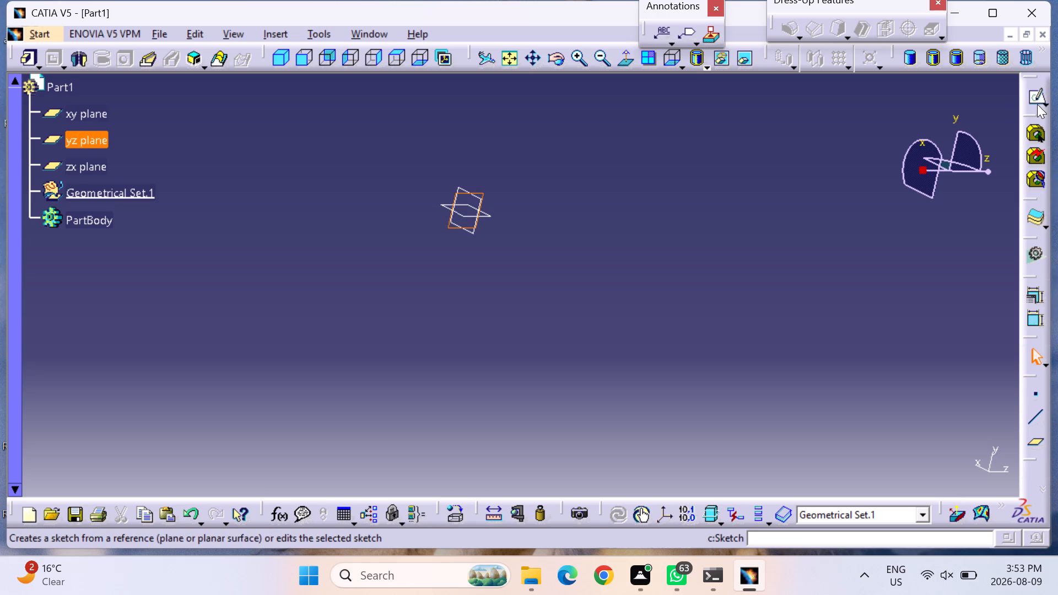
click(1033, 100)
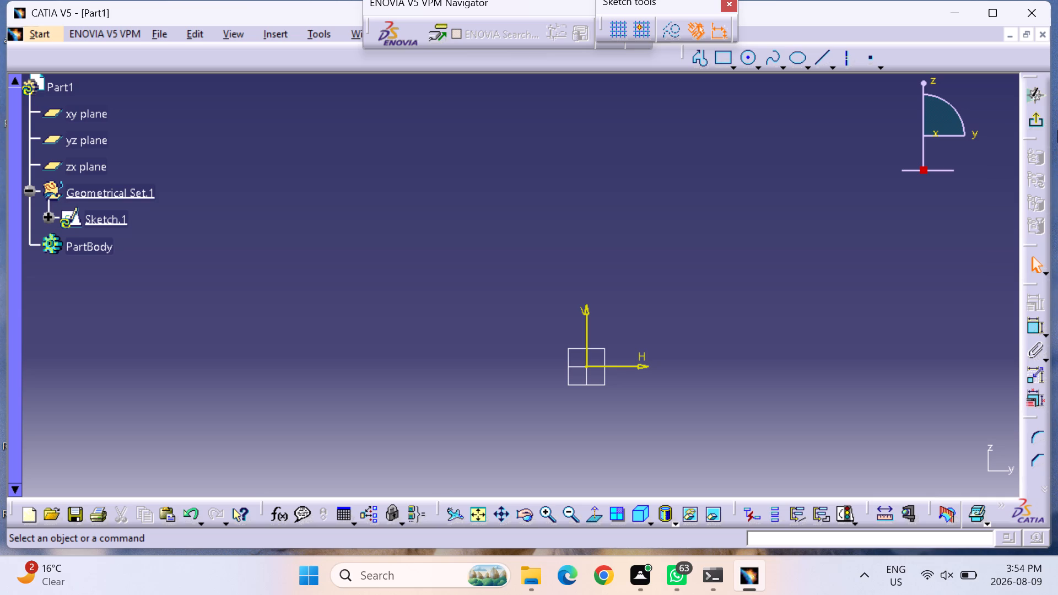
click(723, 59)
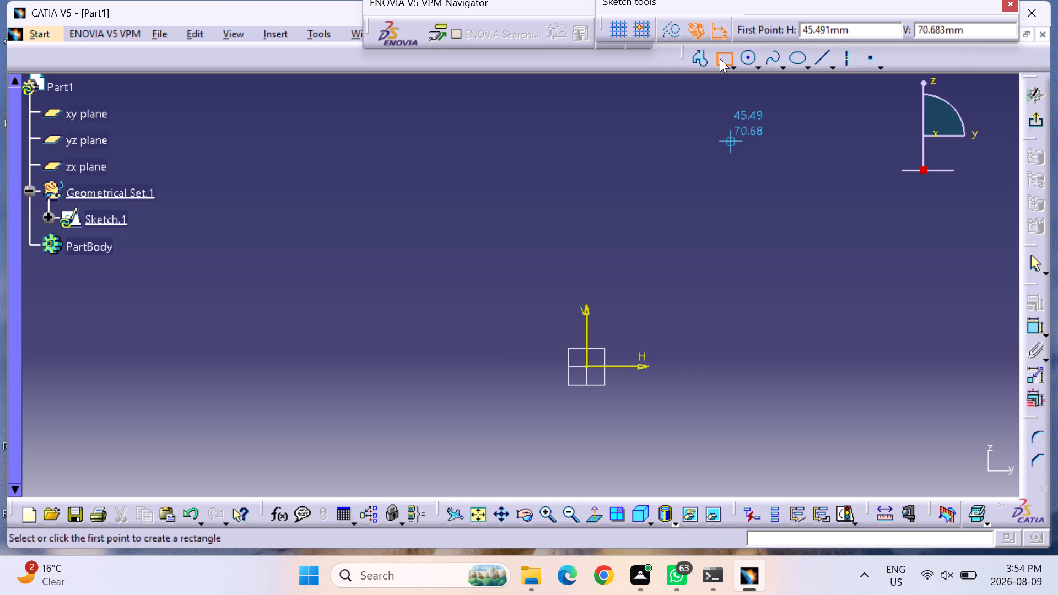
click(734, 64)
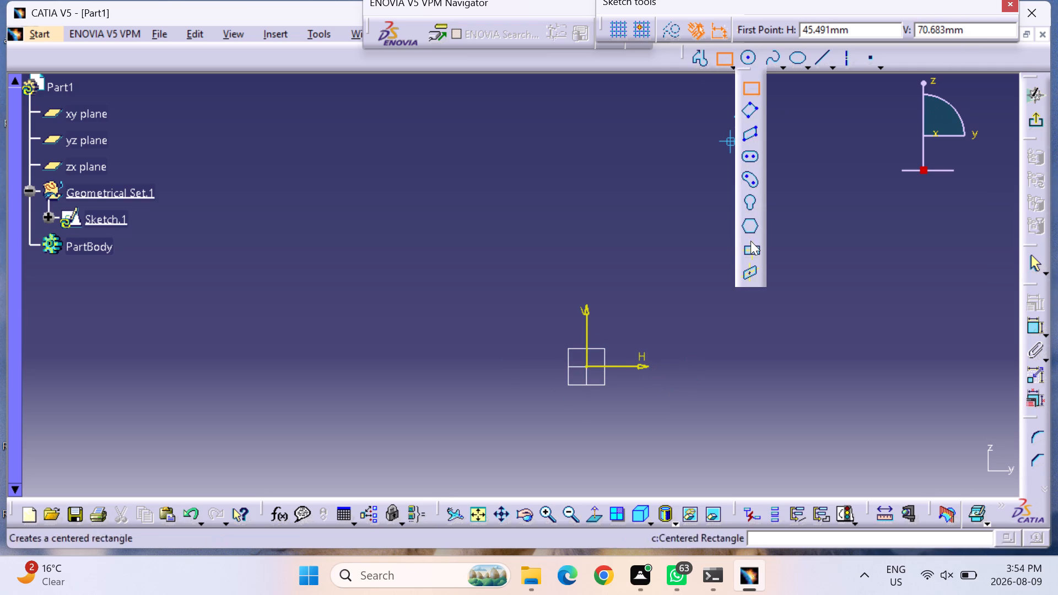
click(751, 248)
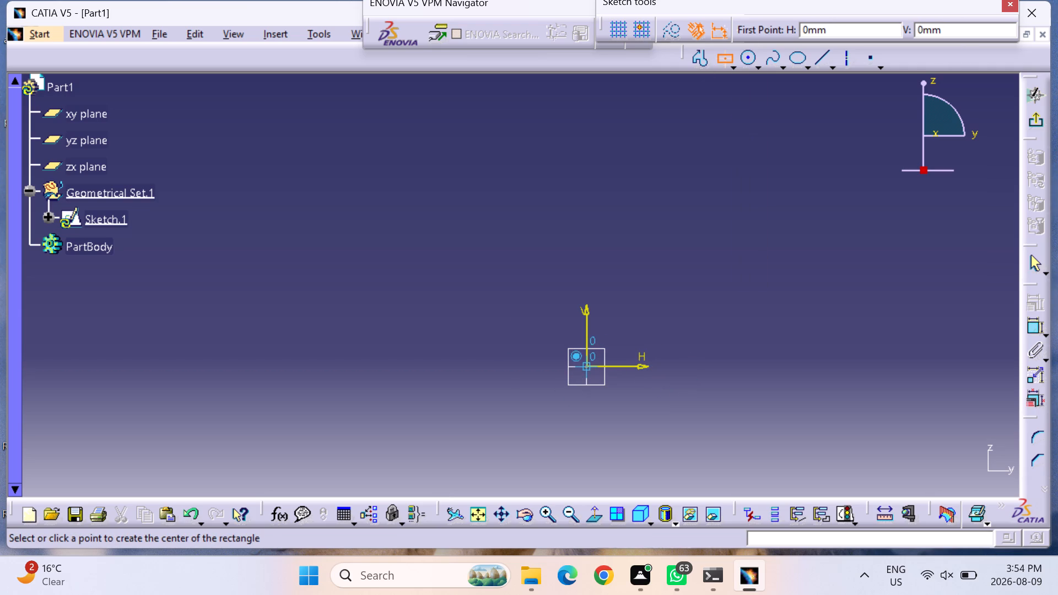
click(588, 366)
click(729, 313)
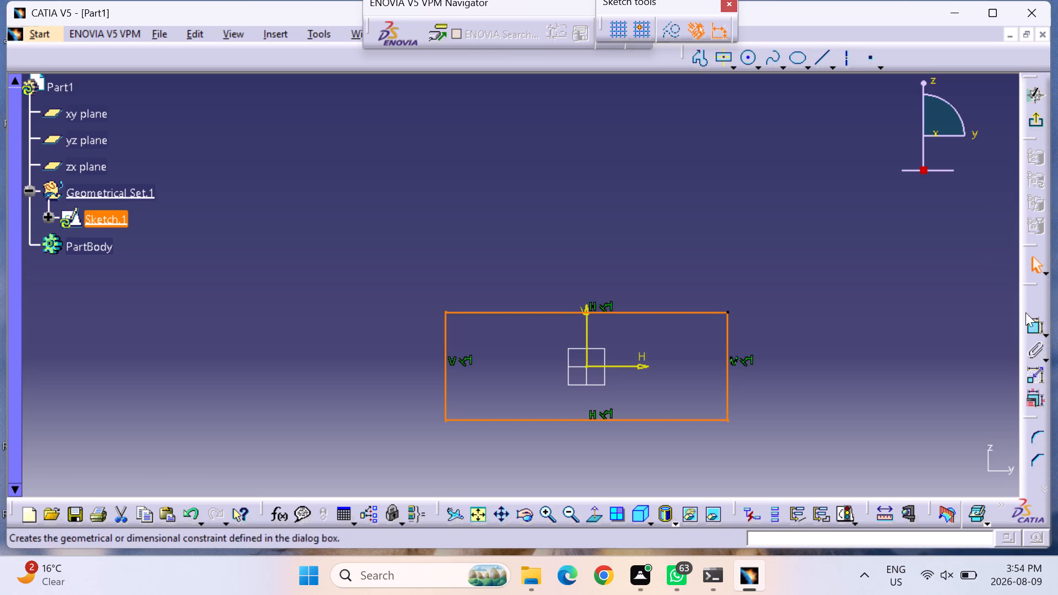
Dimension the distance between the rectangle's two horizontal edges and set it to 18 mm.
click(1033, 325)
click(670, 420)
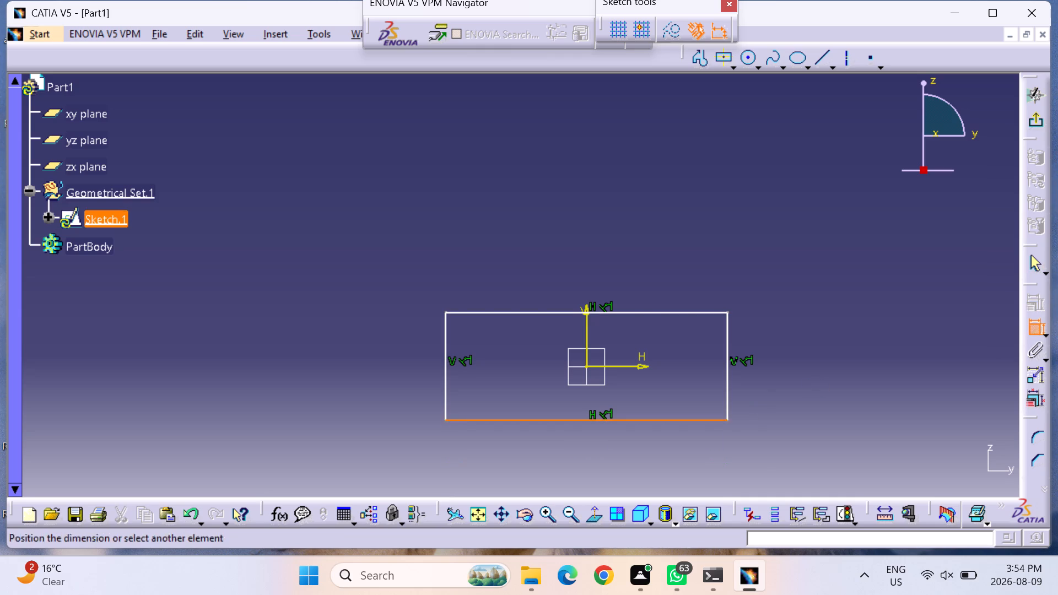
click(658, 315)
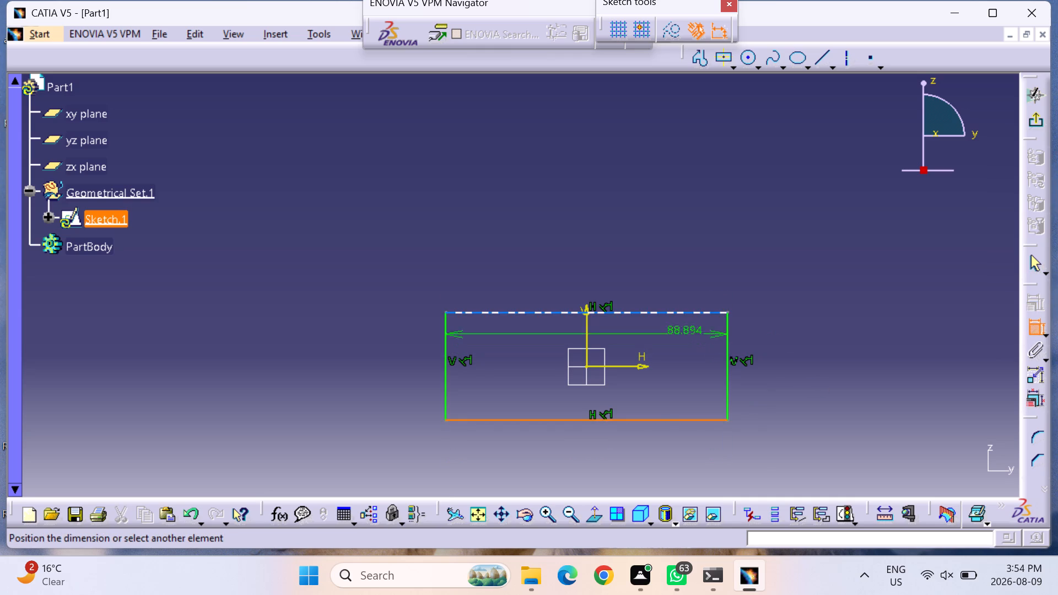
click(665, 309)
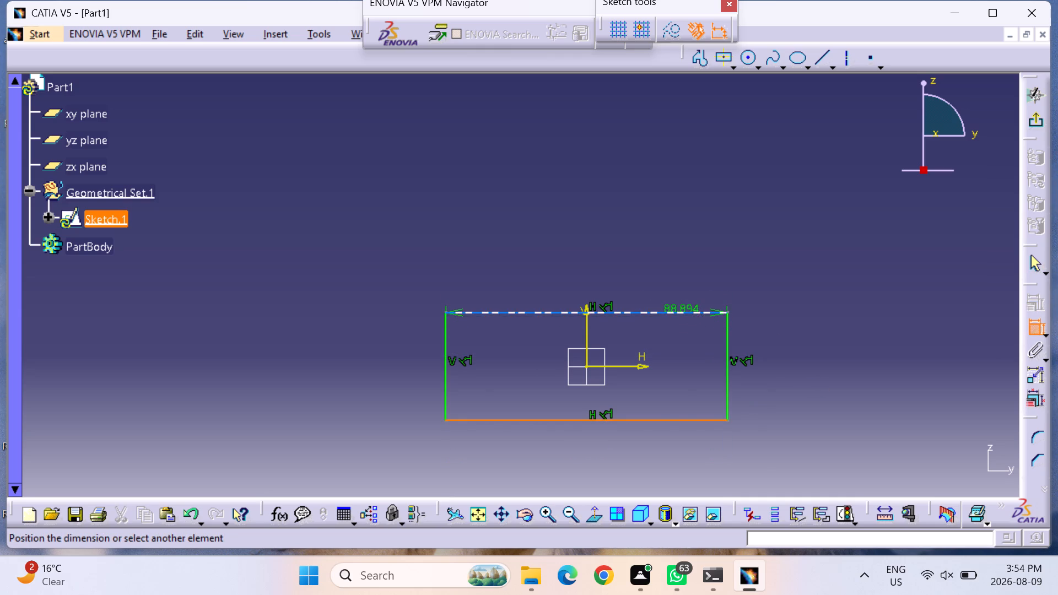
click(682, 312)
click(792, 334)
click(793, 329)
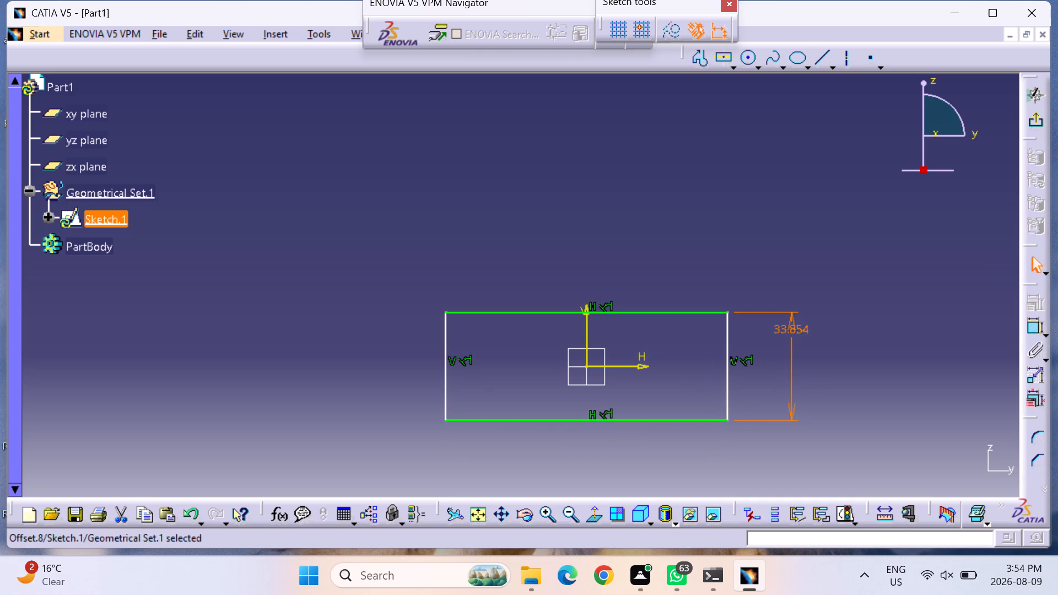
click(793, 328)
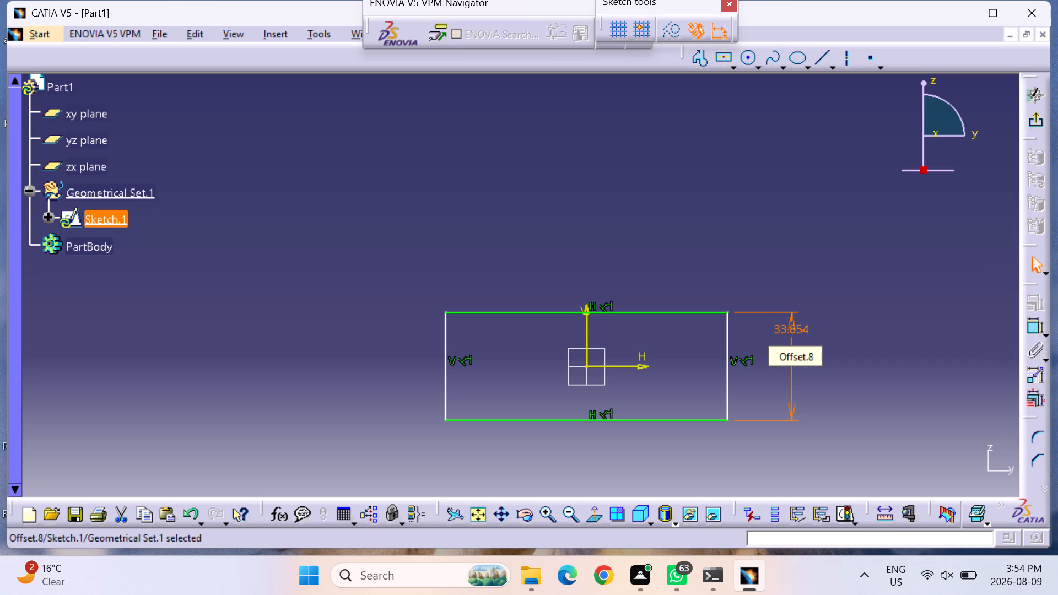
double_click(793, 328)
key(1)
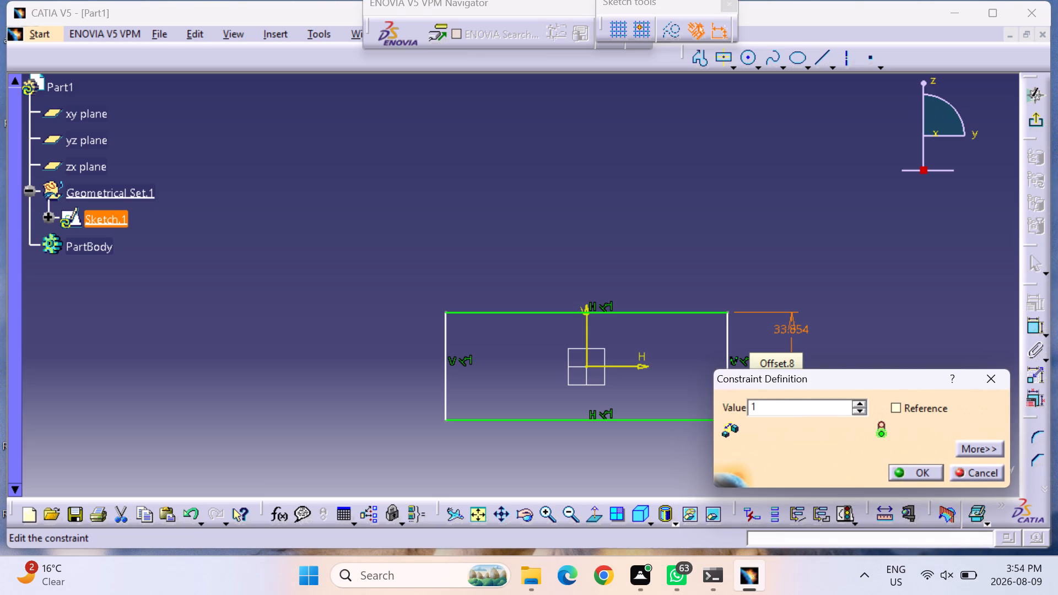
key(8)
key(Return)
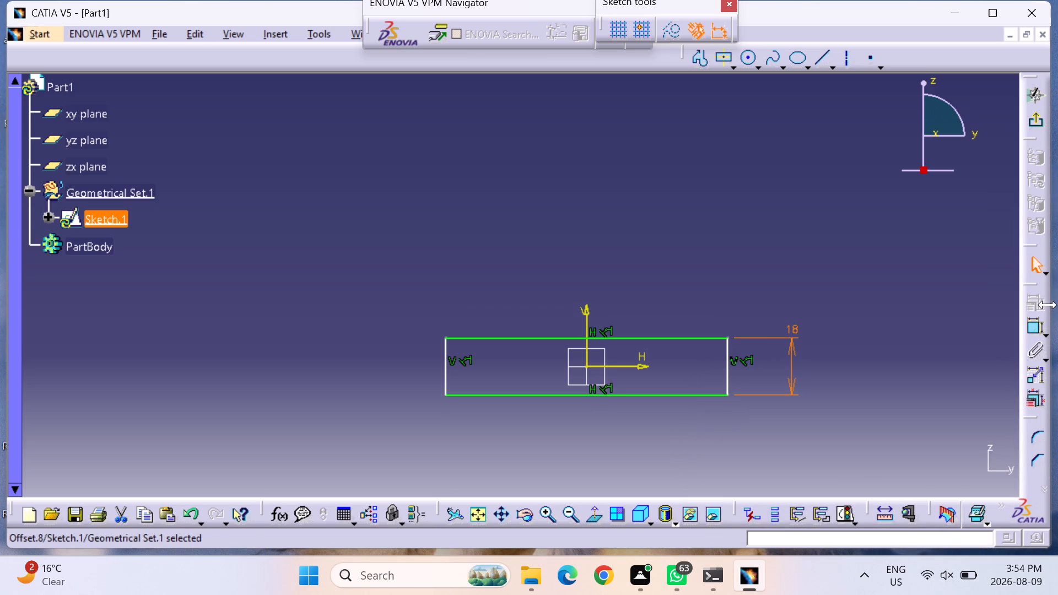
Dimension the distance between the rectangle's two vertical edges and set it to 56 mm.
click(1030, 329)
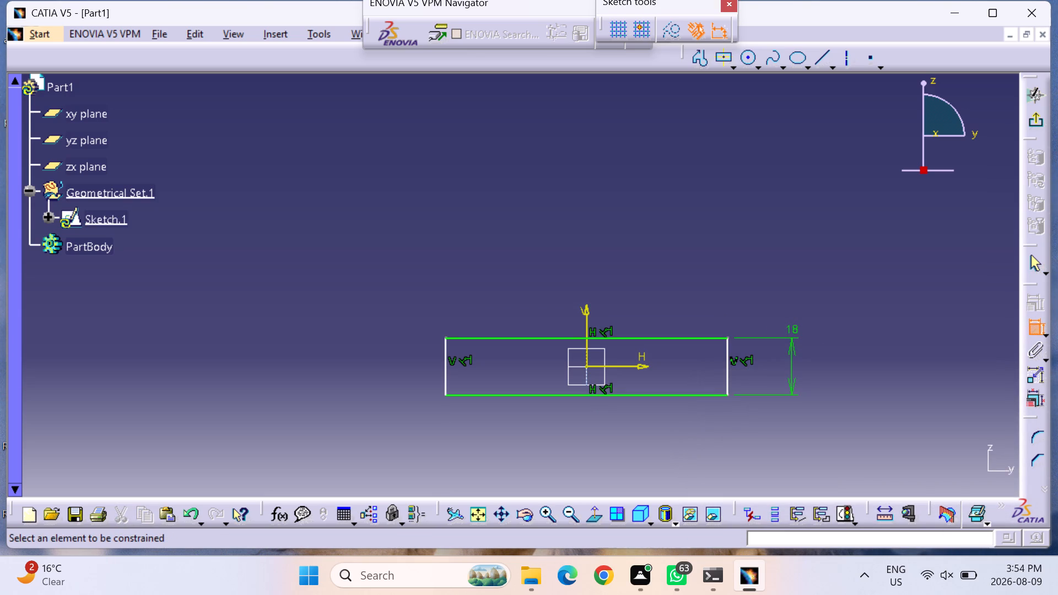
click(445, 363)
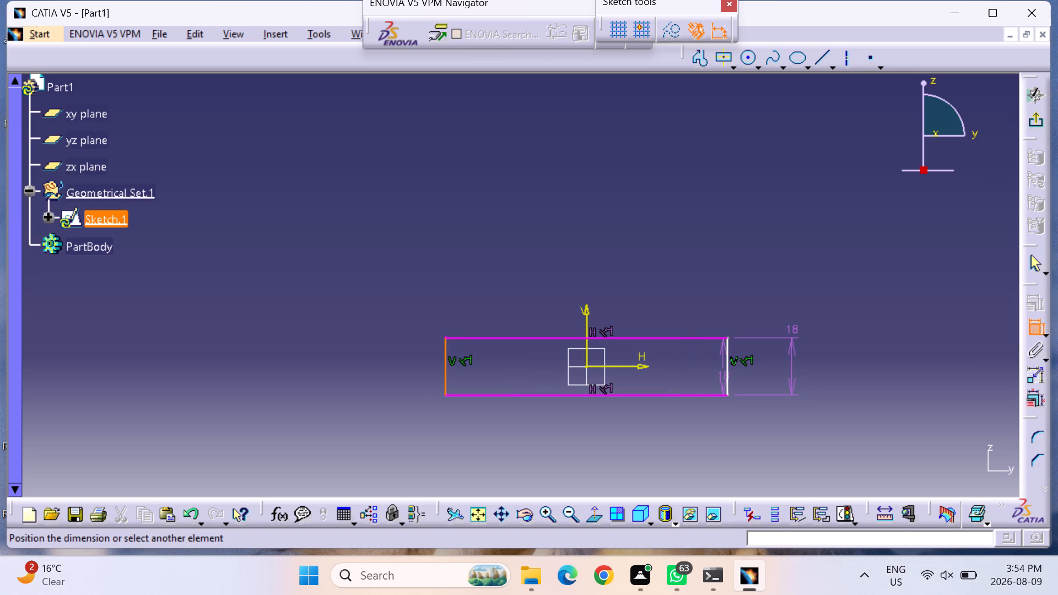
click(728, 380)
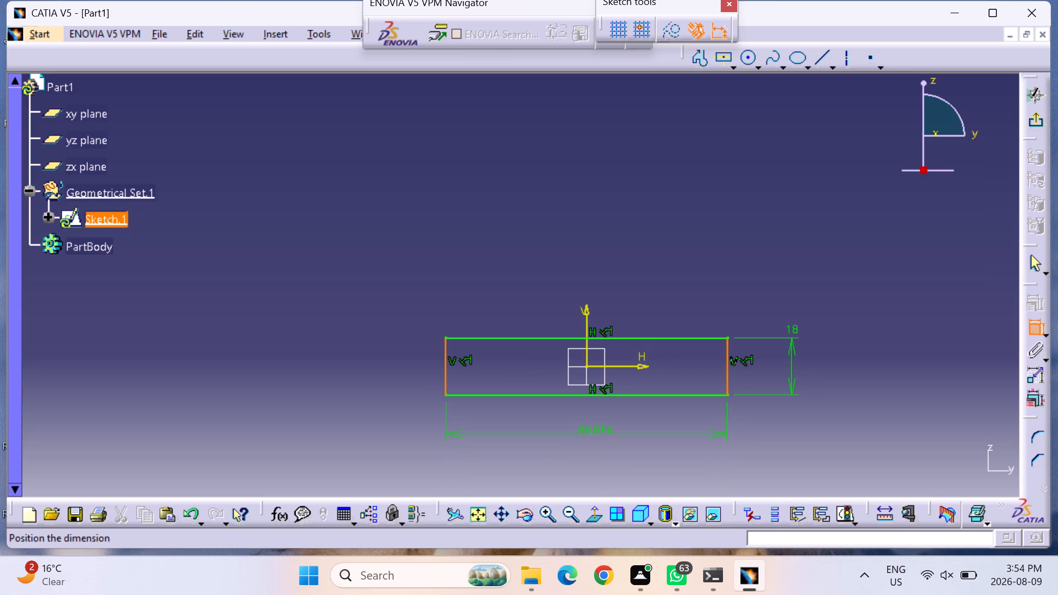
click(597, 433)
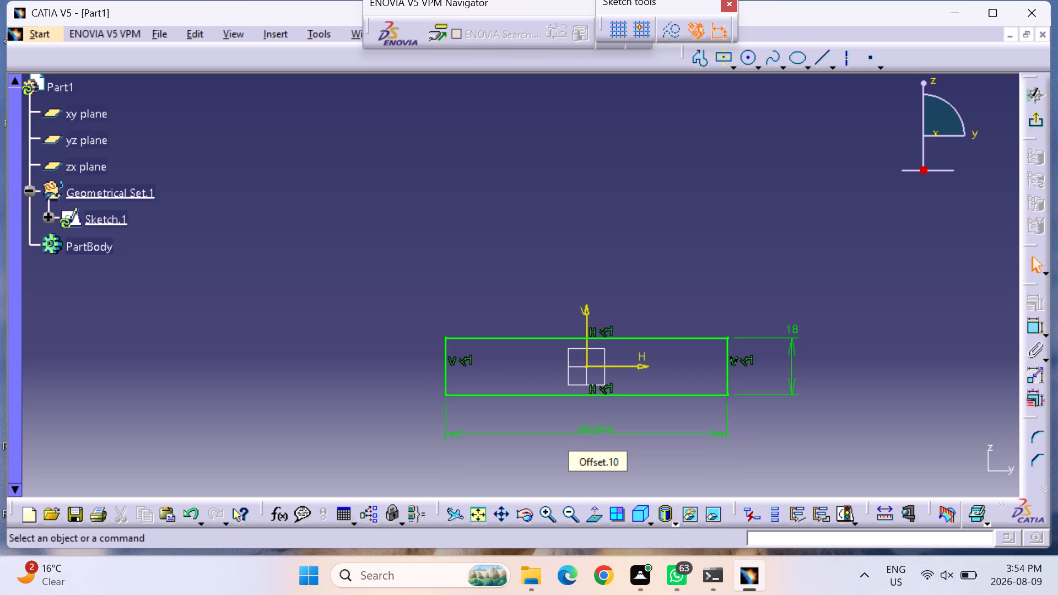
double_click(598, 431)
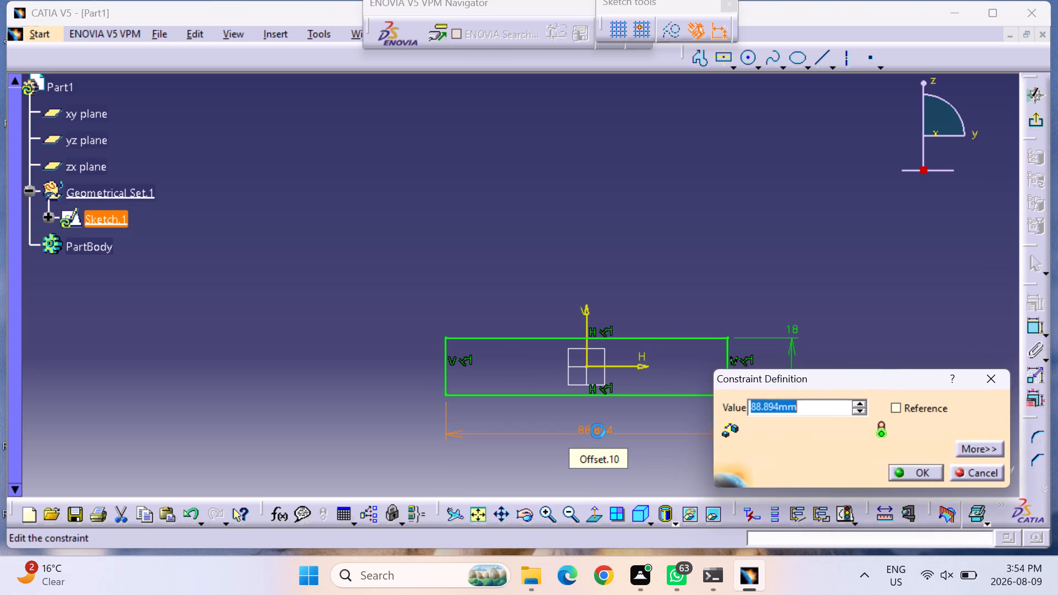
text(56)
key(Return)
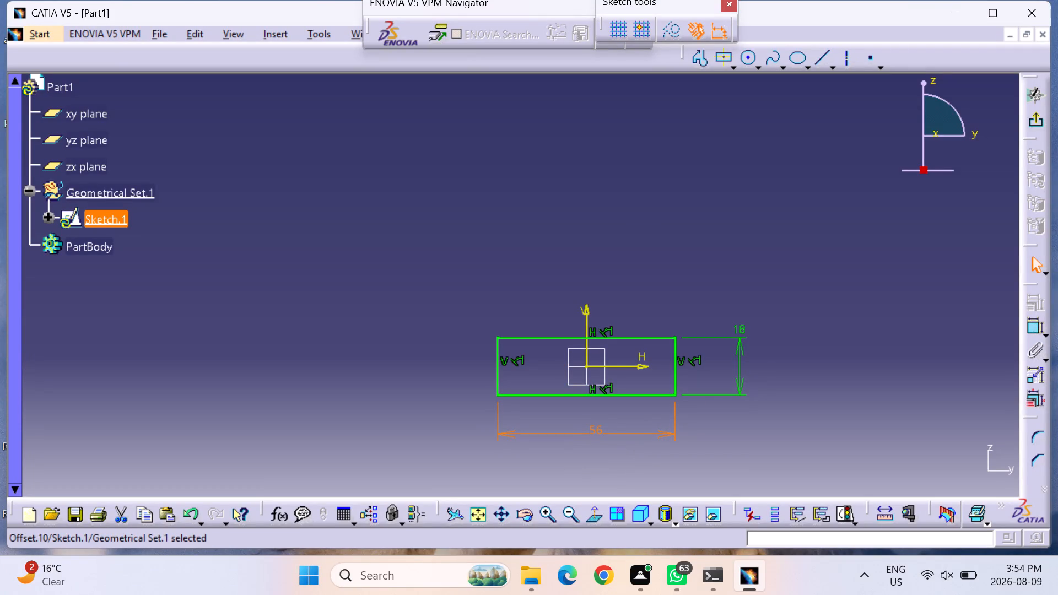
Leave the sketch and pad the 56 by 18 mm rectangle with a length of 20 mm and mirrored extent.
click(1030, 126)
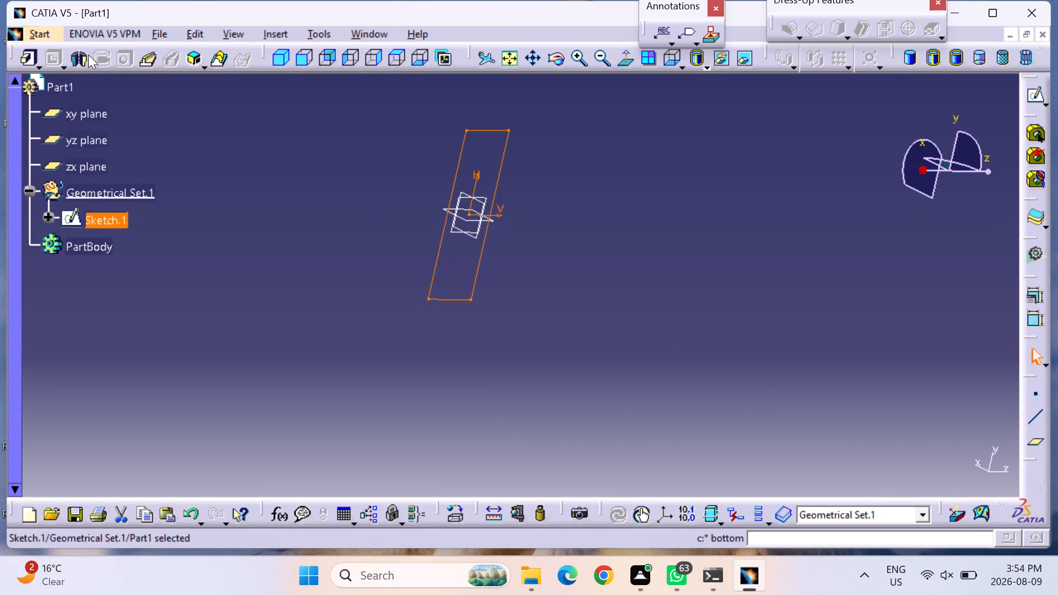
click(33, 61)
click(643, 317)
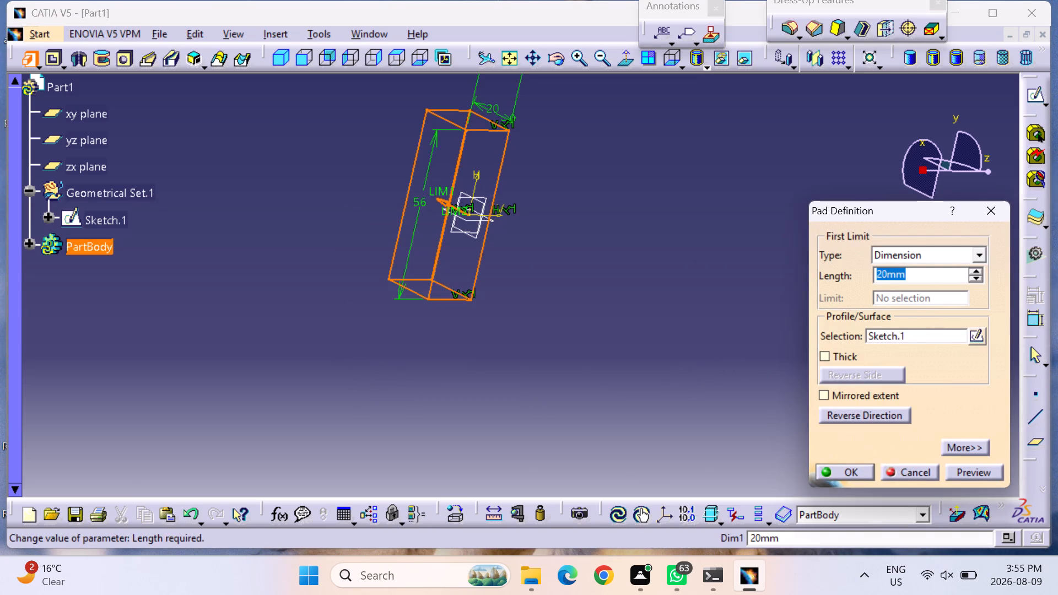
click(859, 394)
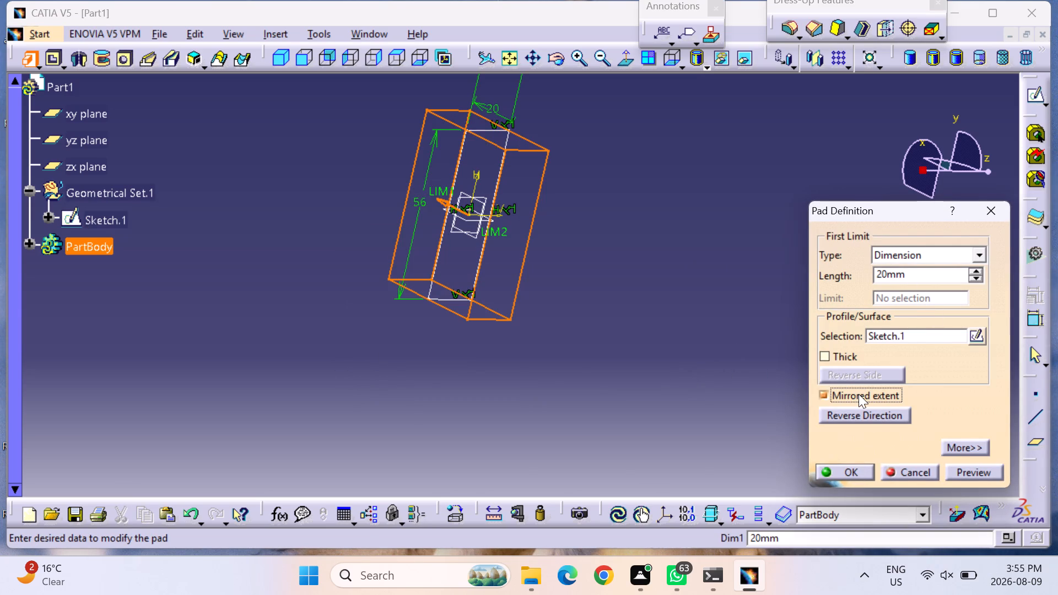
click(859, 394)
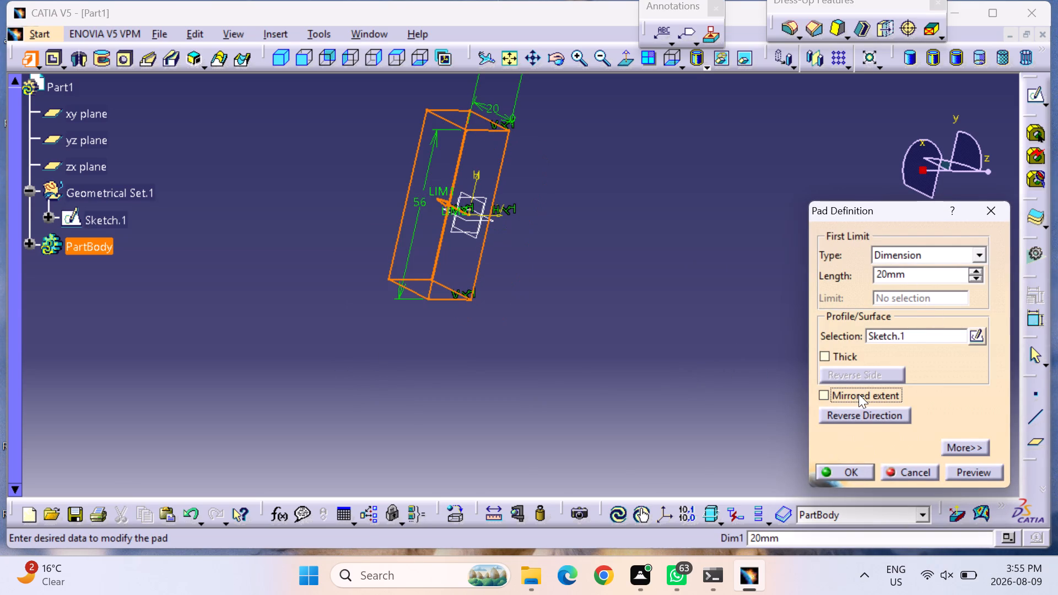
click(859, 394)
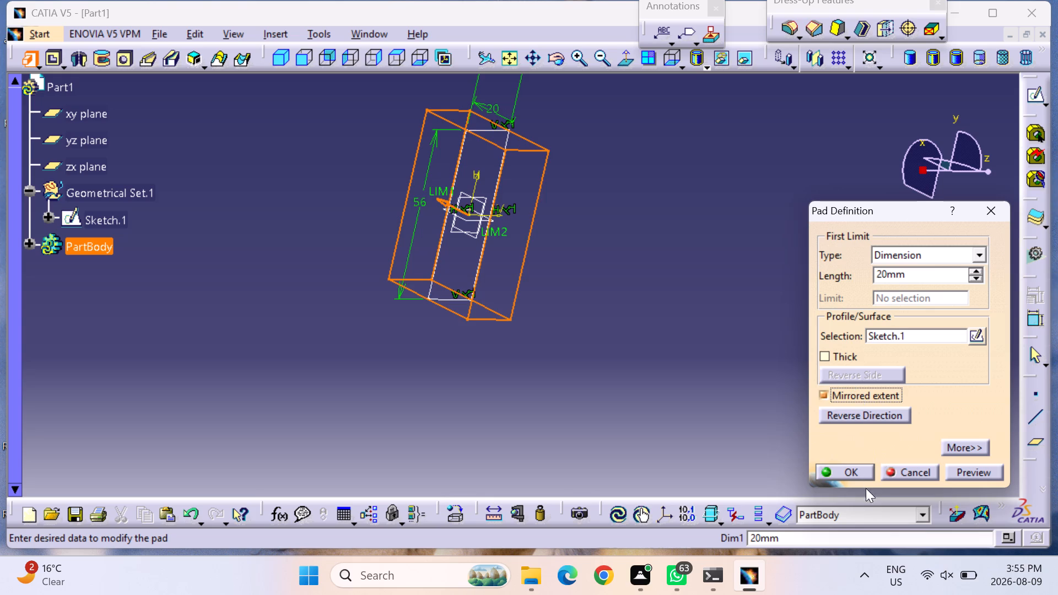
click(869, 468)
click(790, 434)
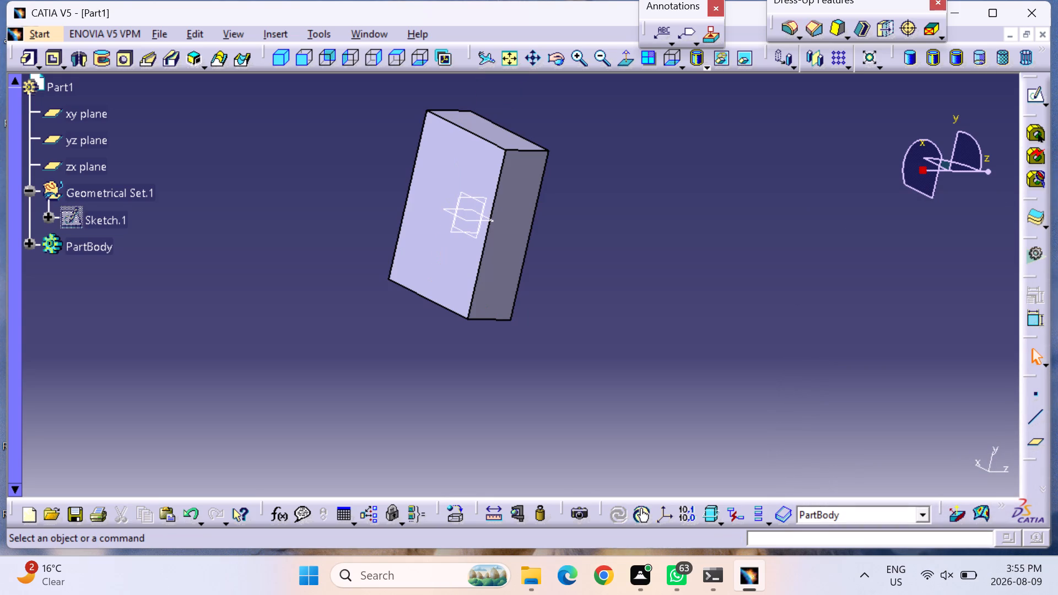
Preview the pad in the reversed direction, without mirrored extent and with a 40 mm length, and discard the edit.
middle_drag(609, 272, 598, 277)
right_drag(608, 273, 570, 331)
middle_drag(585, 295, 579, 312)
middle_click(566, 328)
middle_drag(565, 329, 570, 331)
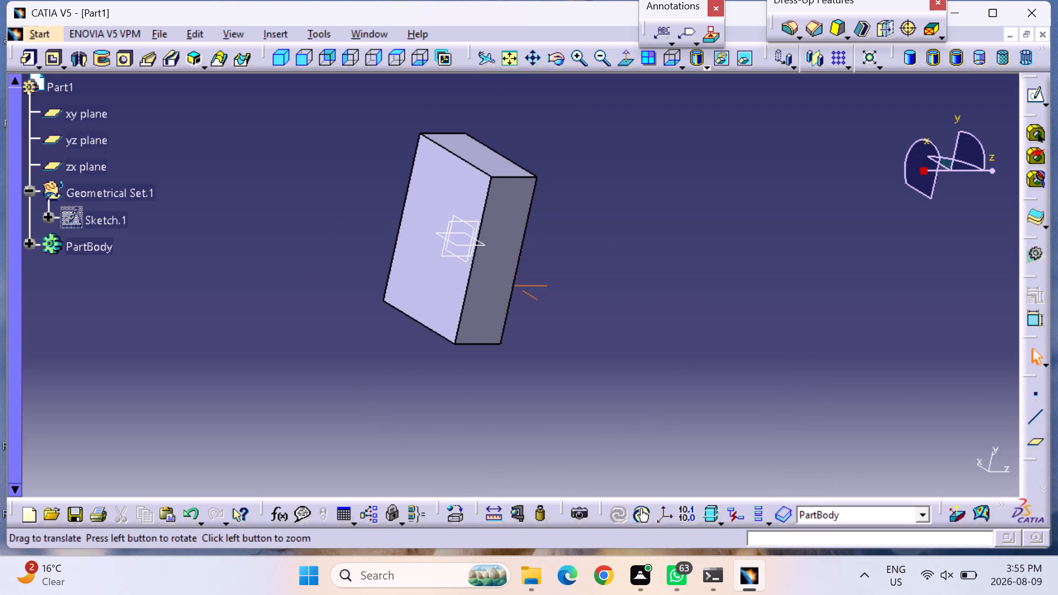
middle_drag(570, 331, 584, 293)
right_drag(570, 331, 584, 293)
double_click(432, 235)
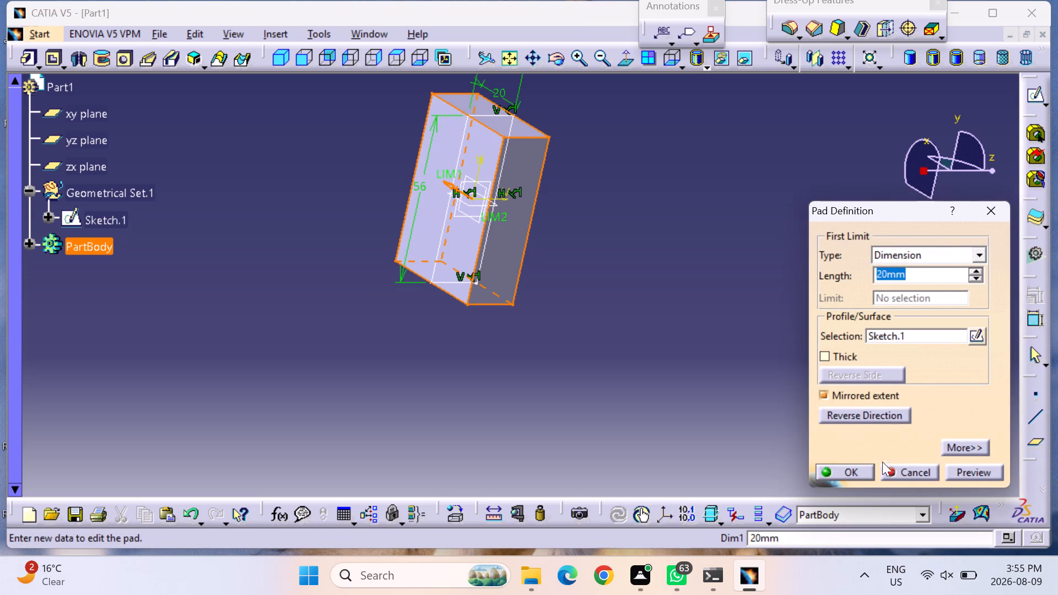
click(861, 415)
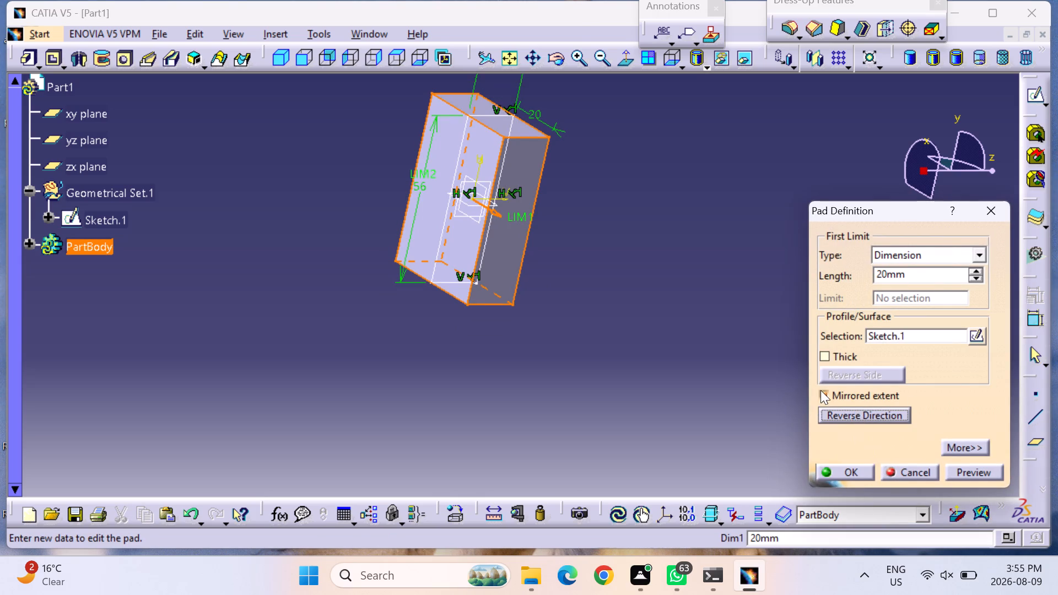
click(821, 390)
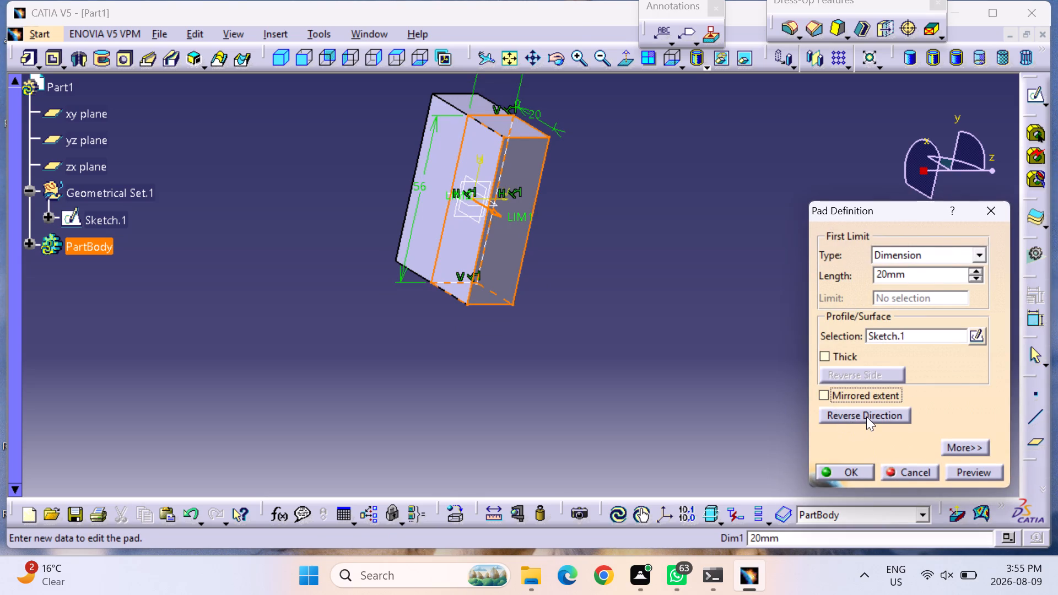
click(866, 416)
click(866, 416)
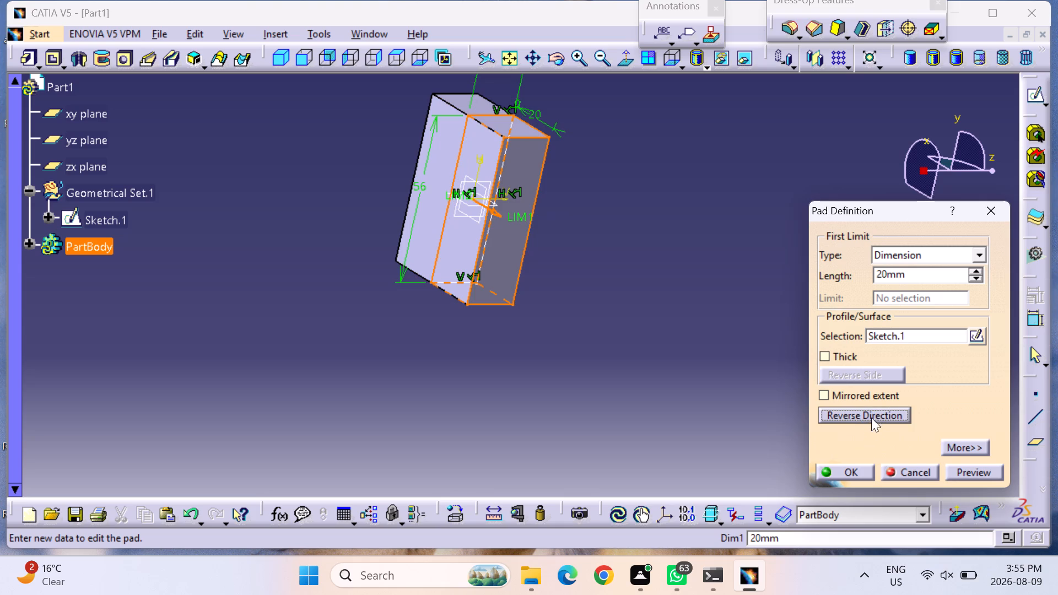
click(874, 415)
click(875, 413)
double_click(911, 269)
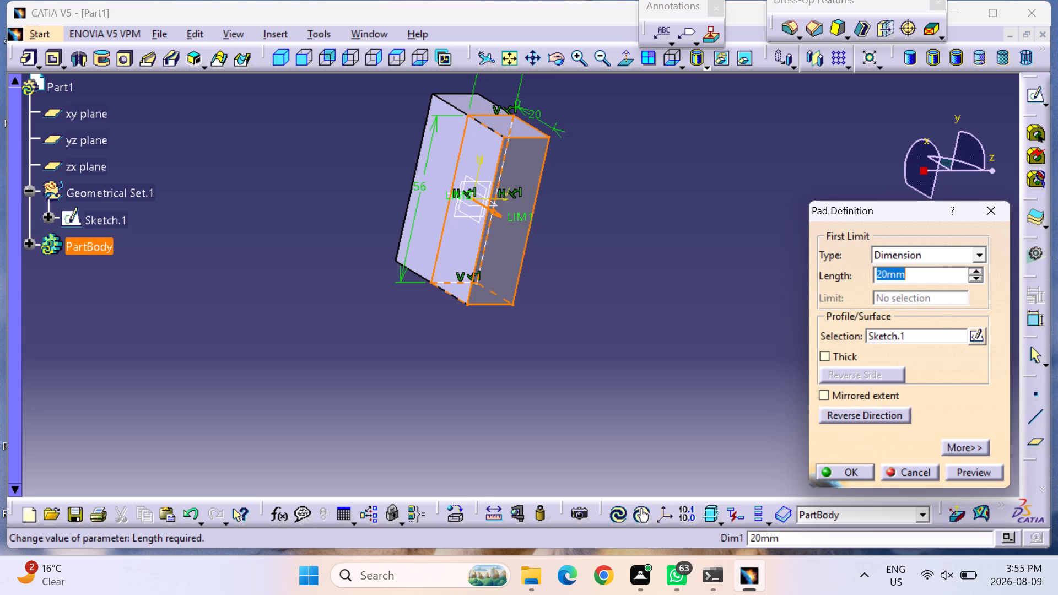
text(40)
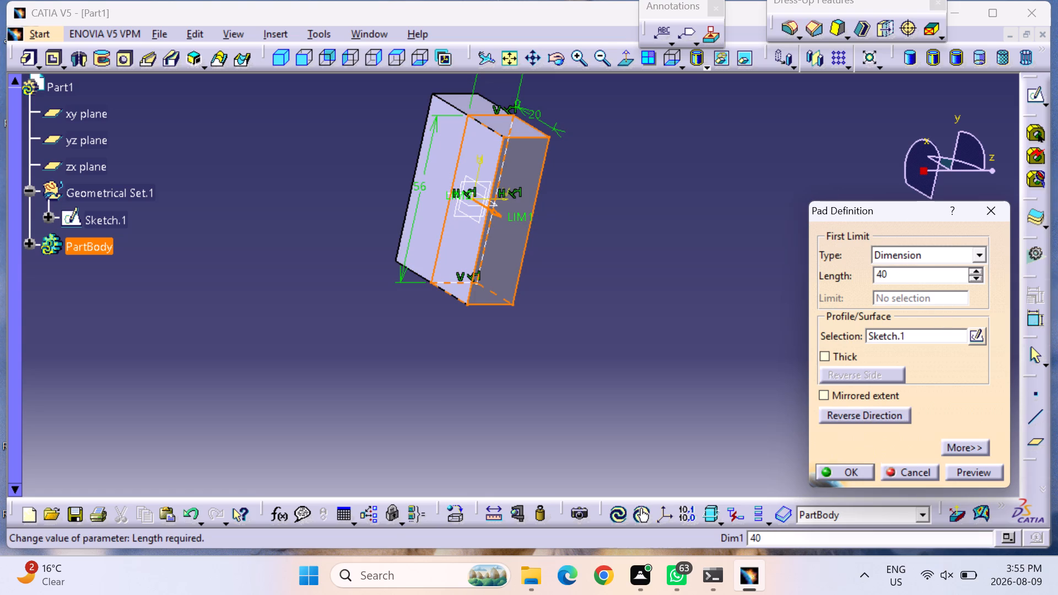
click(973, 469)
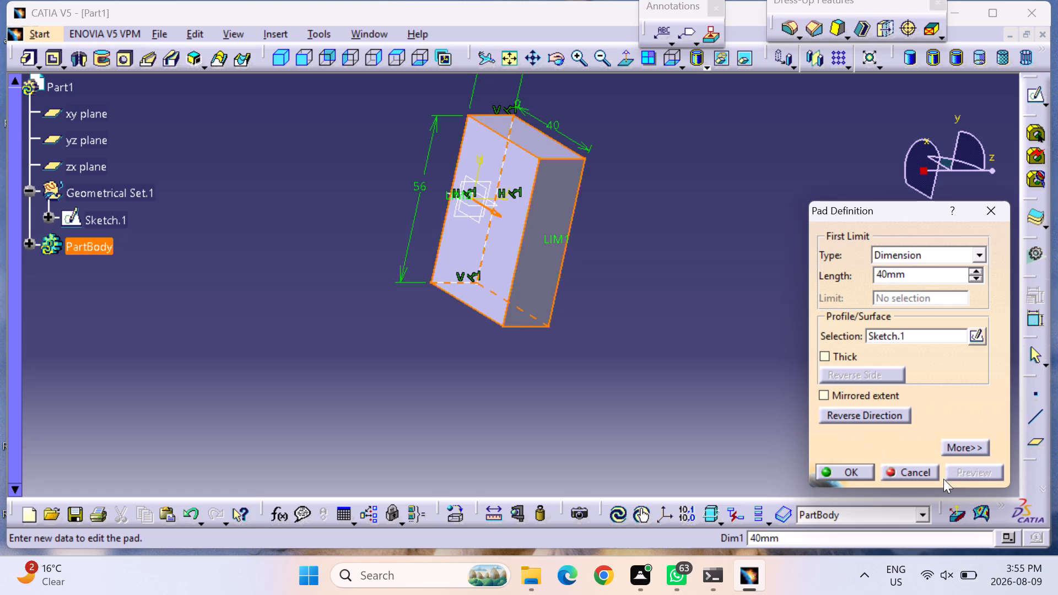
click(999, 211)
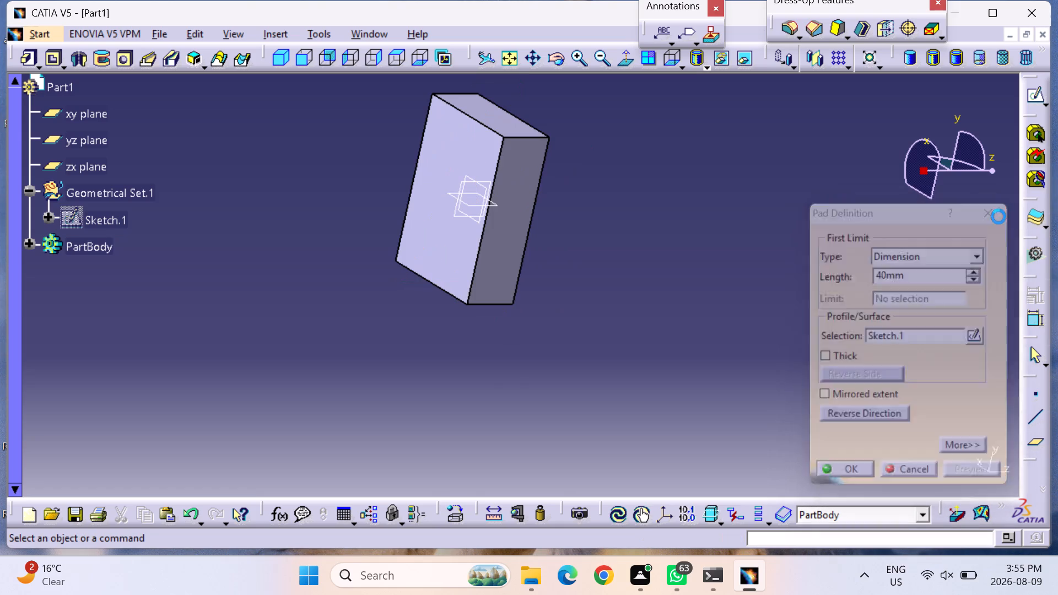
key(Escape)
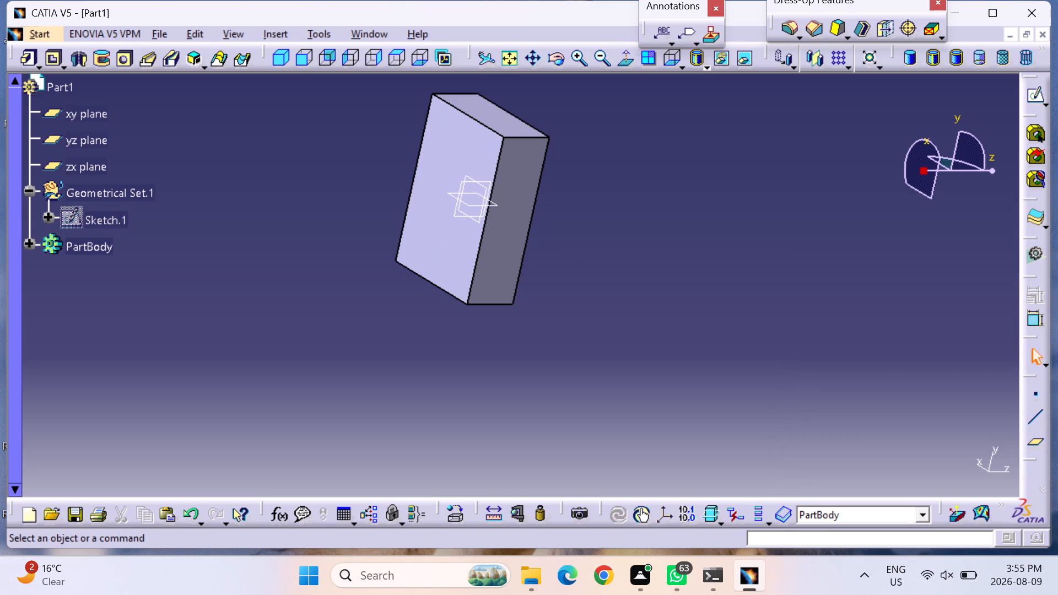
Undo the mirrored pad and the rectangle sketch on the yz plane.
key(ctrl+z)
key(ctrl+z)
key(ctrl+z)
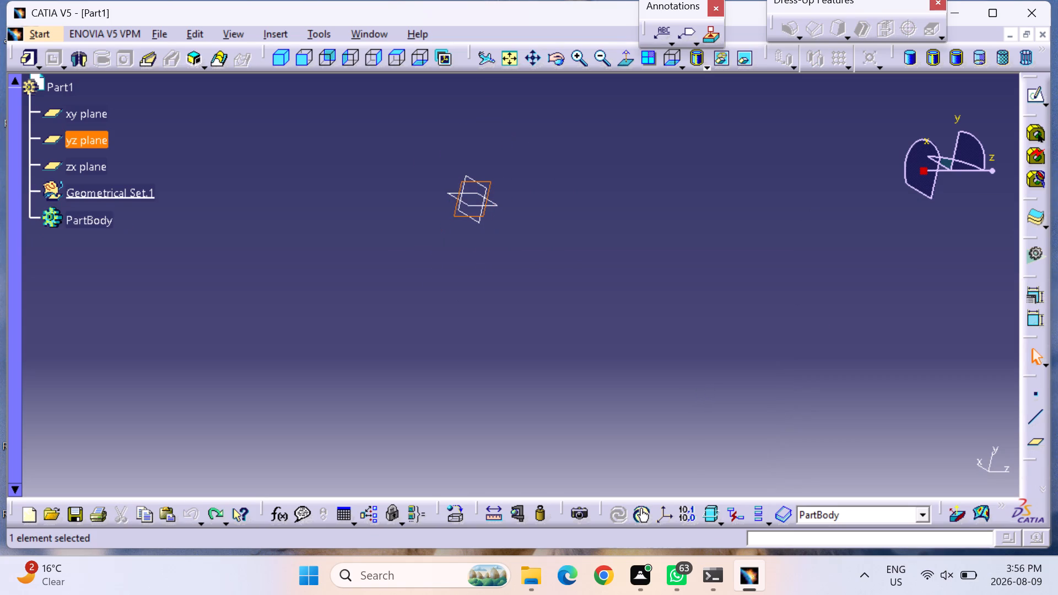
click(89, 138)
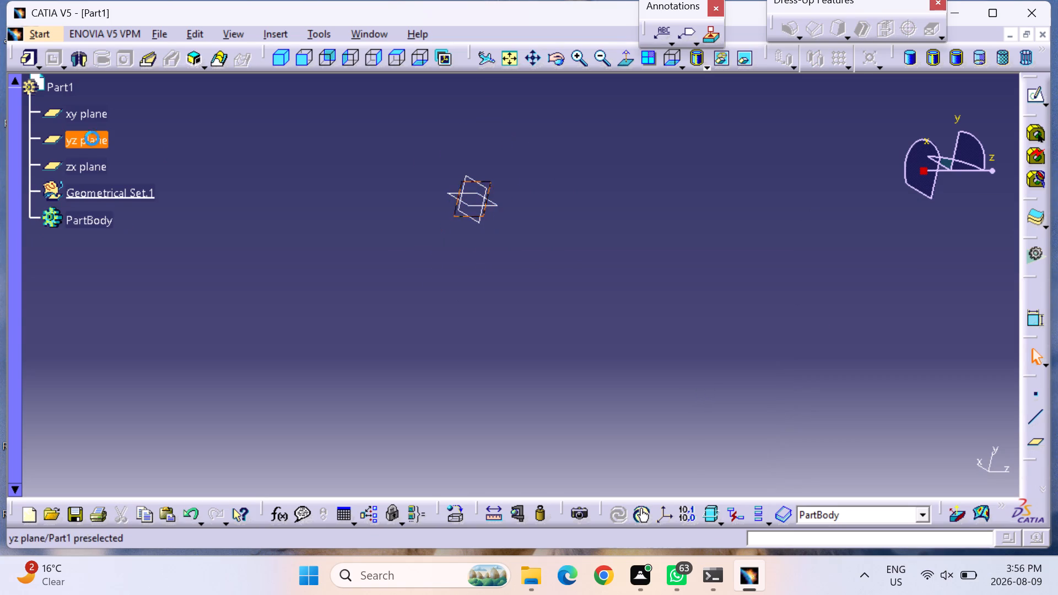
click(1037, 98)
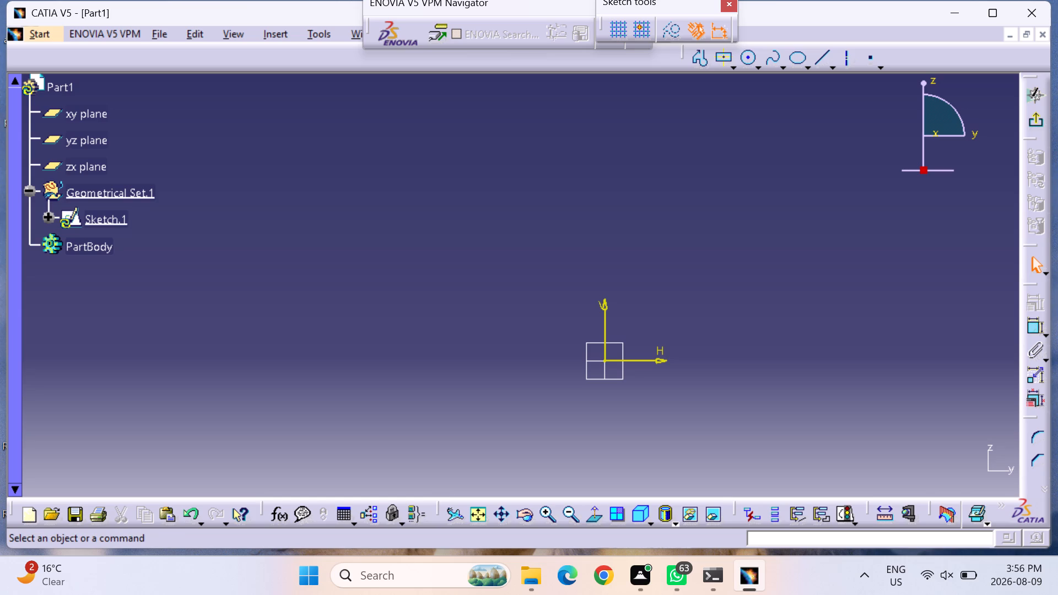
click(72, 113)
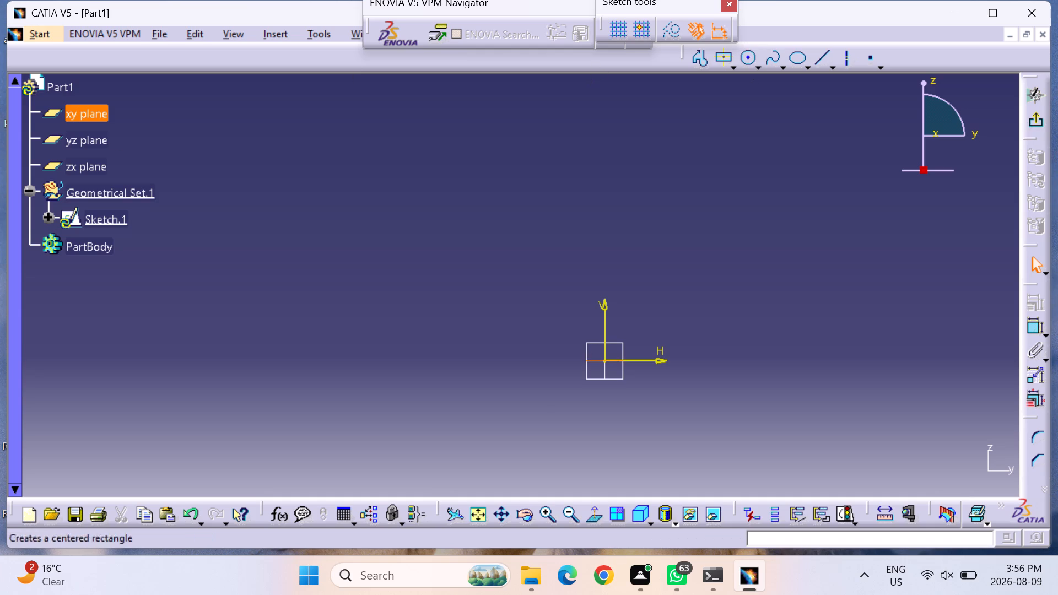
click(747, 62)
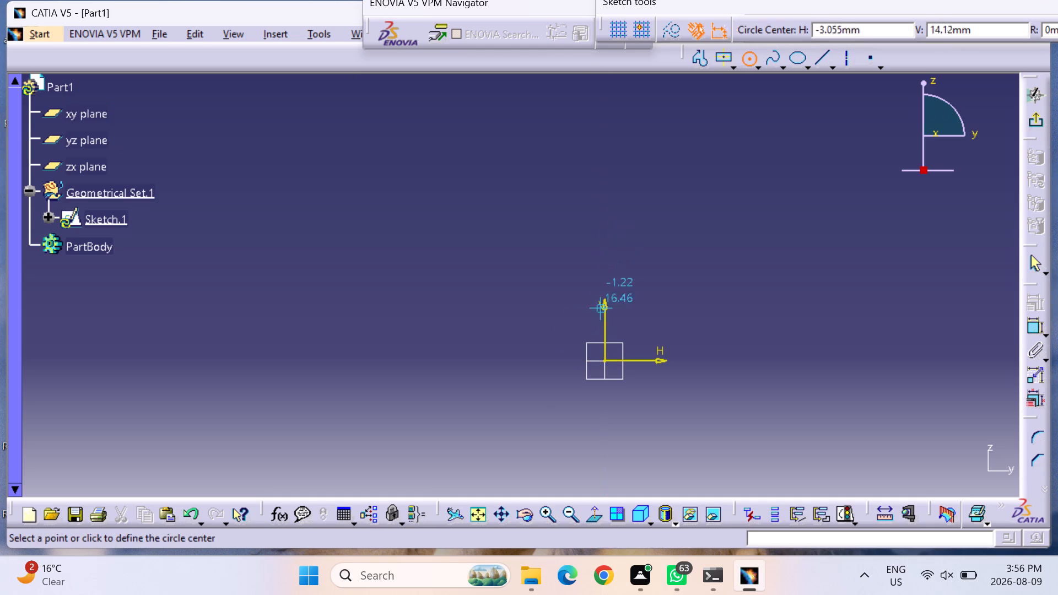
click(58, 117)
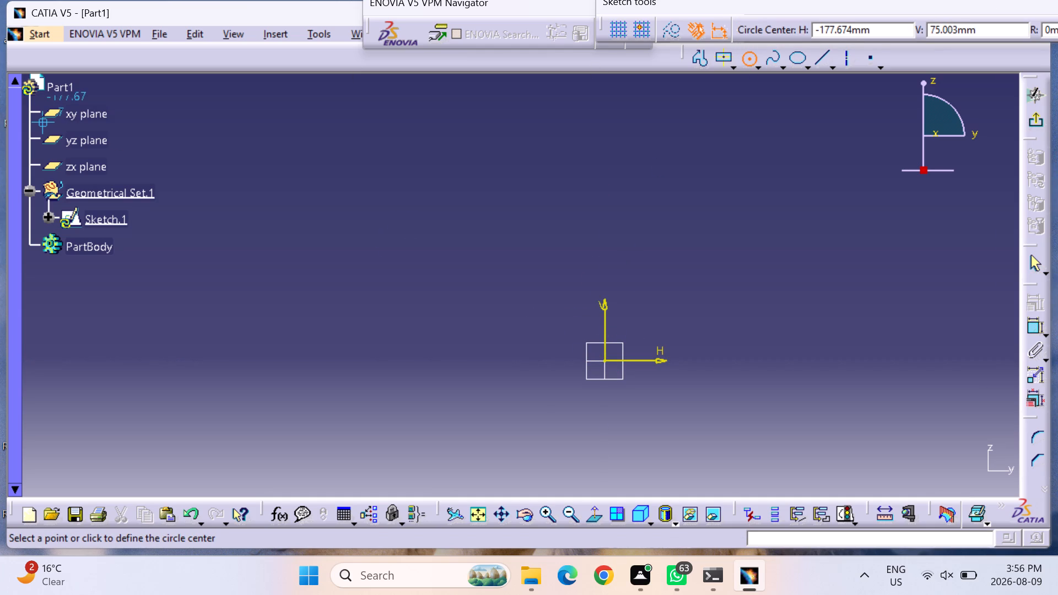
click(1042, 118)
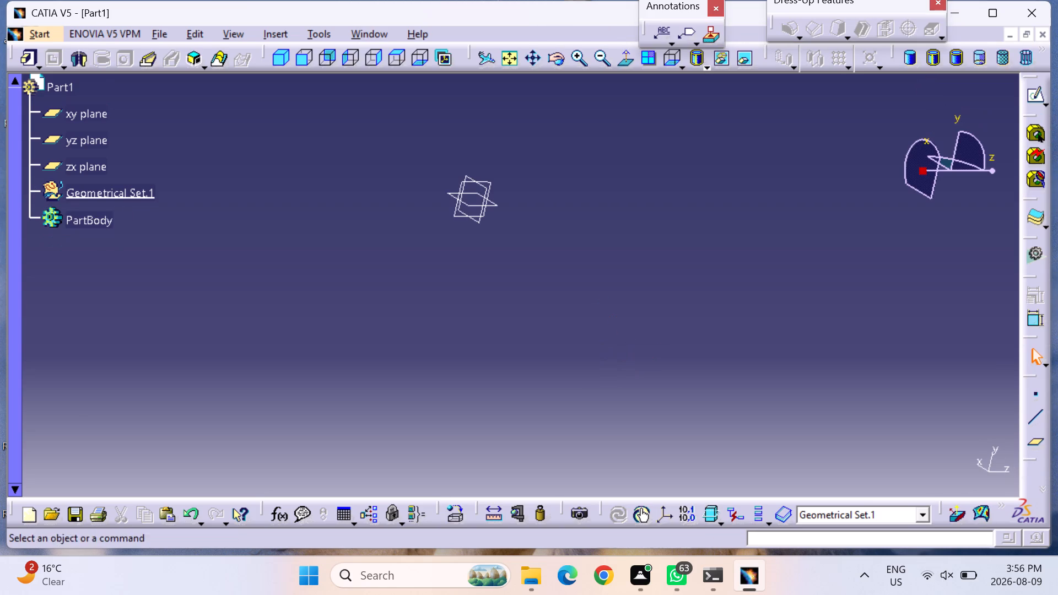
Sketch two concentric circles around the origin on the xy plane, the inner one about 11 mm in radius.
click(85, 117)
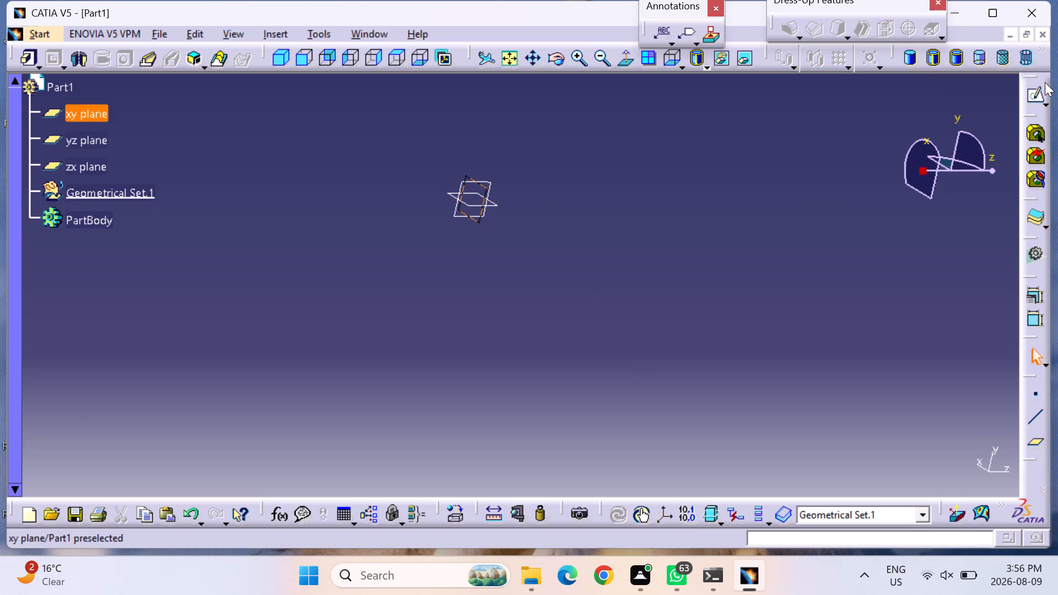
click(1038, 90)
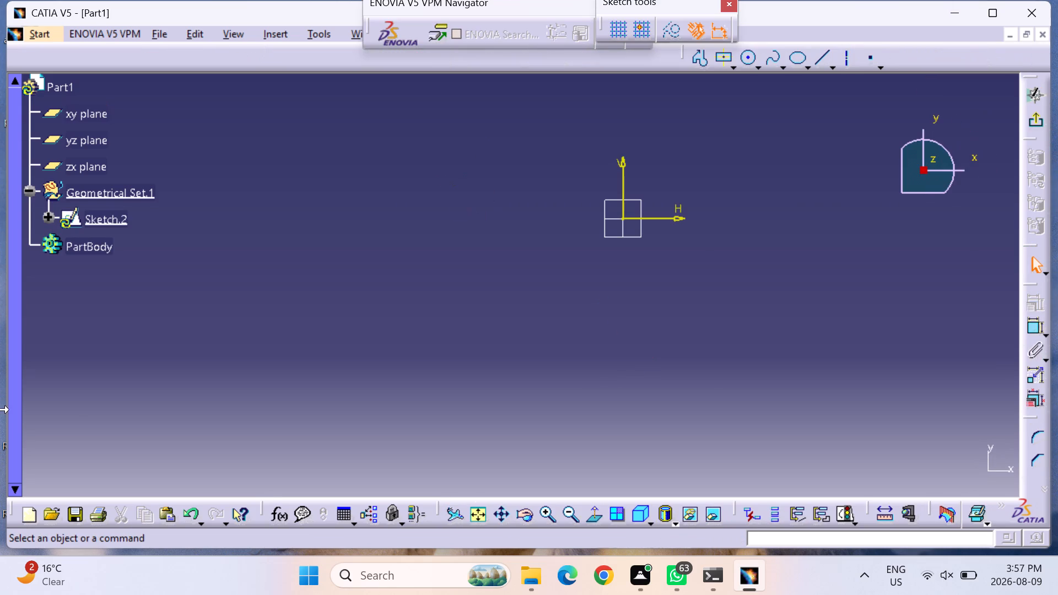
click(748, 63)
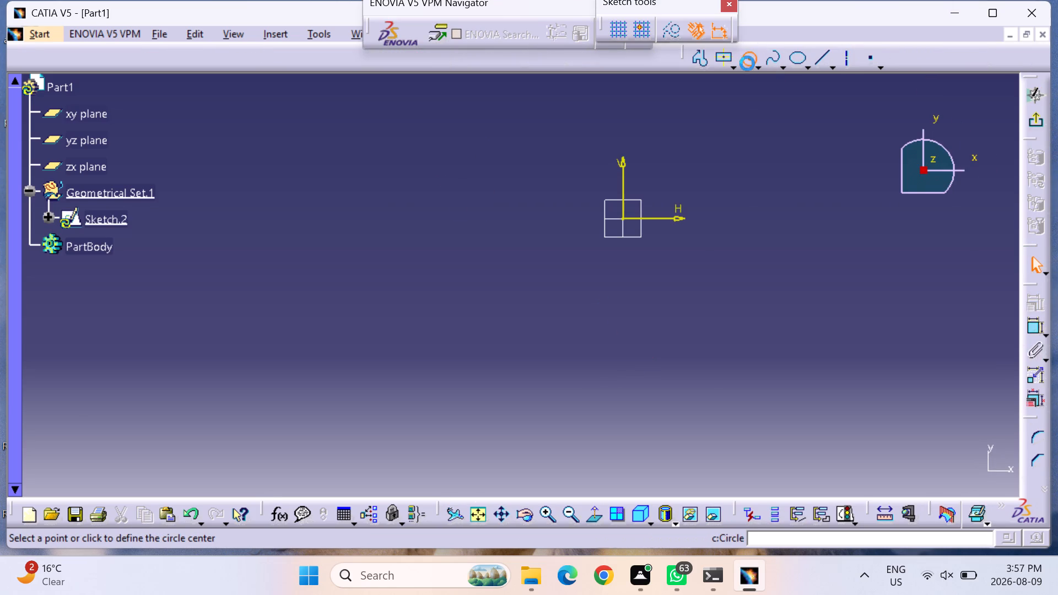
click(622, 221)
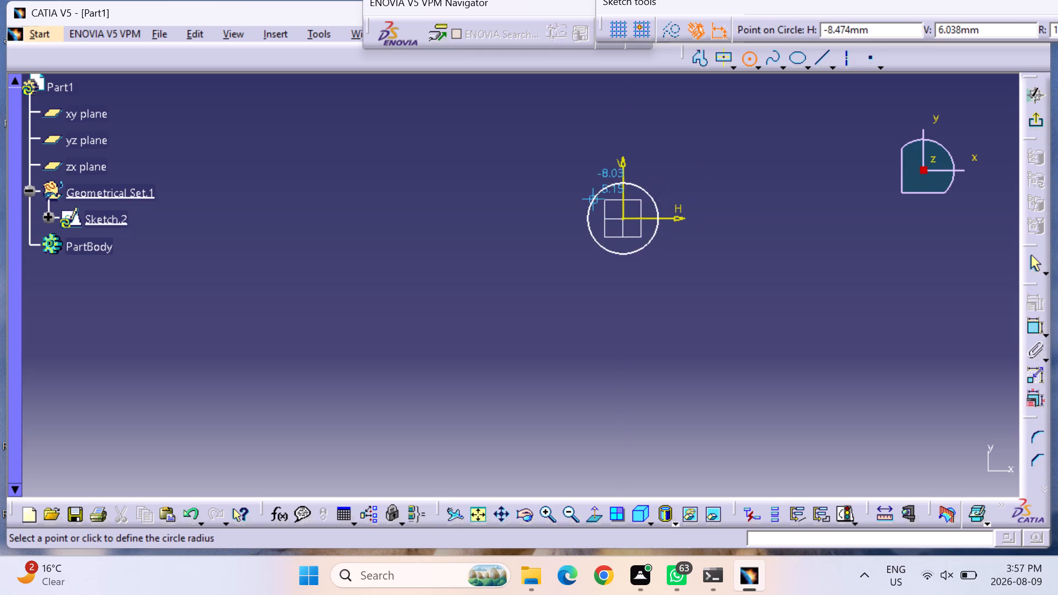
click(592, 193)
click(749, 56)
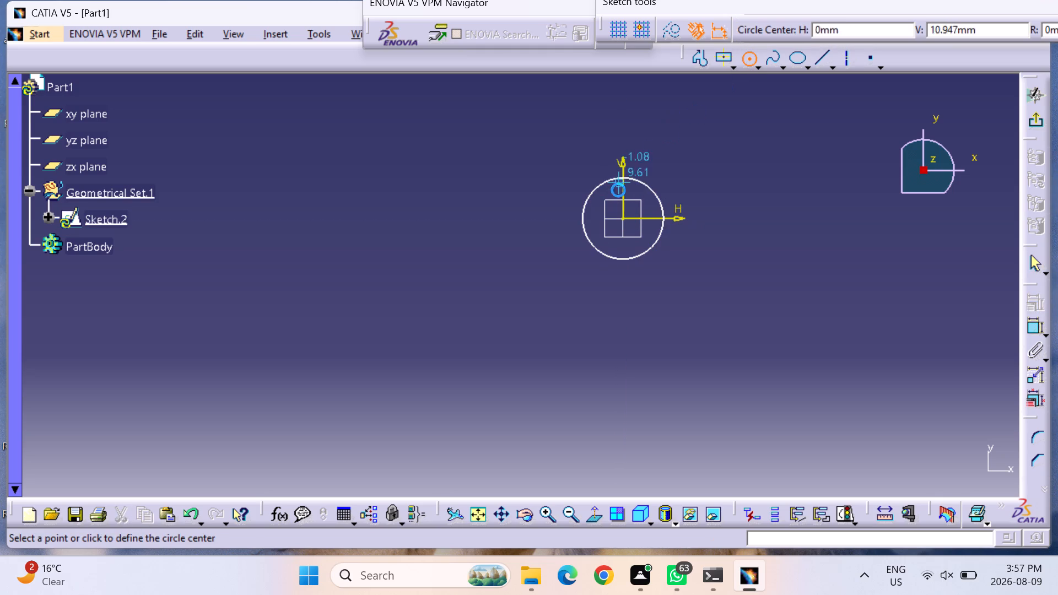
click(620, 219)
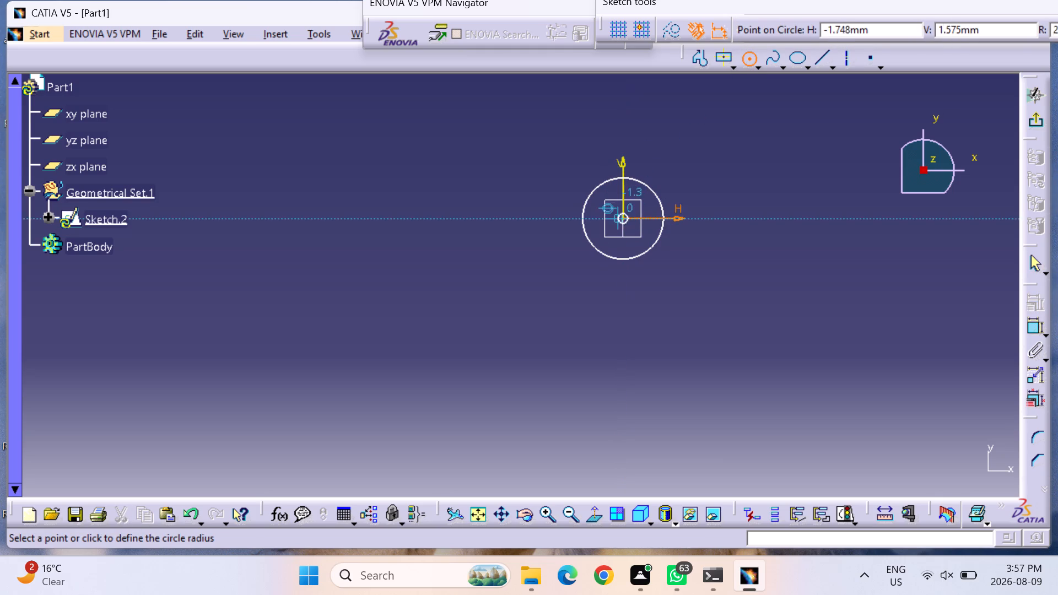
click(589, 149)
click(1034, 118)
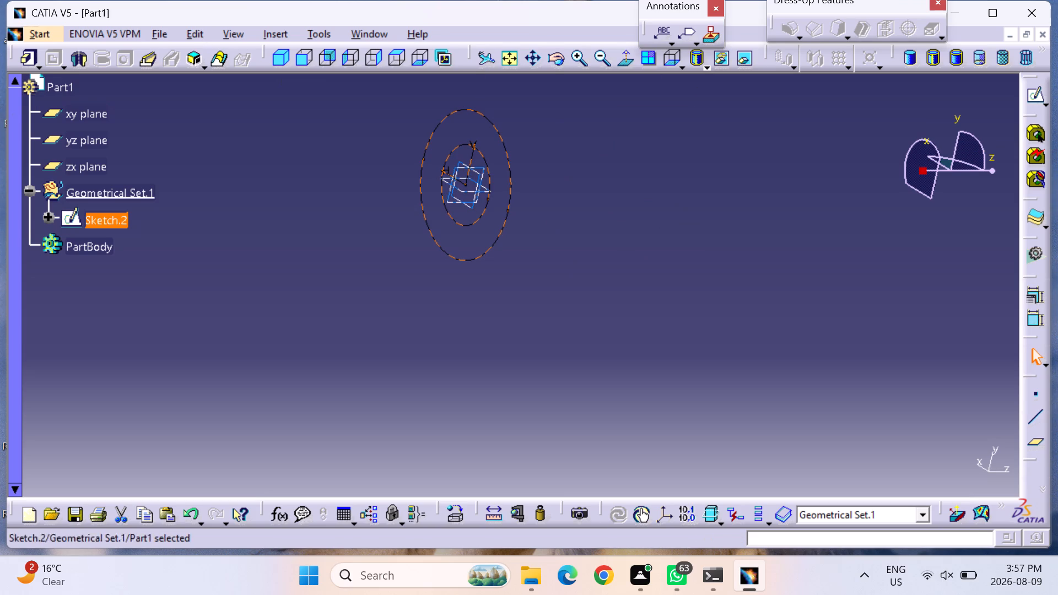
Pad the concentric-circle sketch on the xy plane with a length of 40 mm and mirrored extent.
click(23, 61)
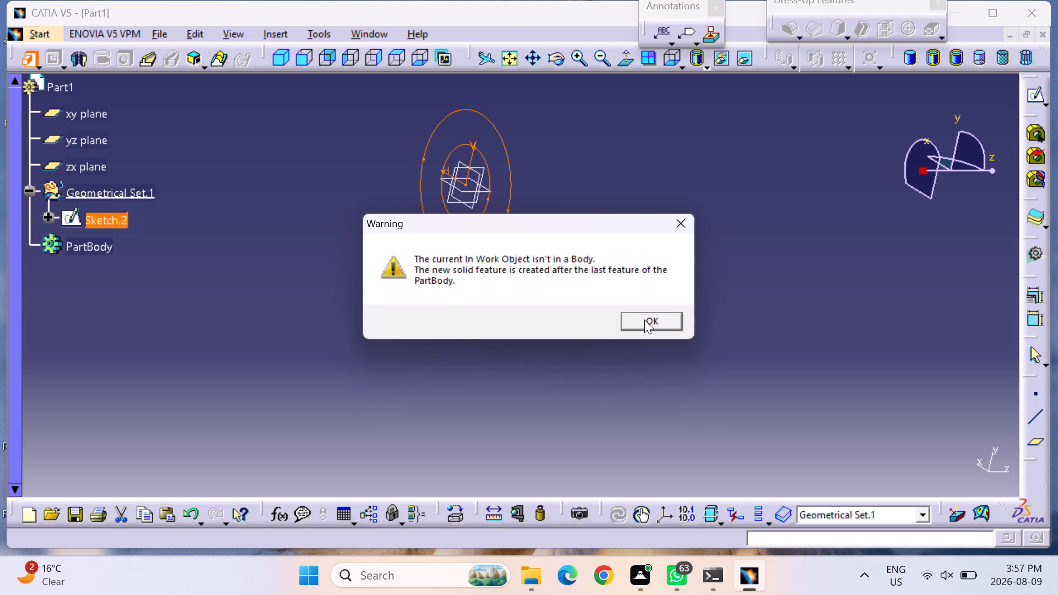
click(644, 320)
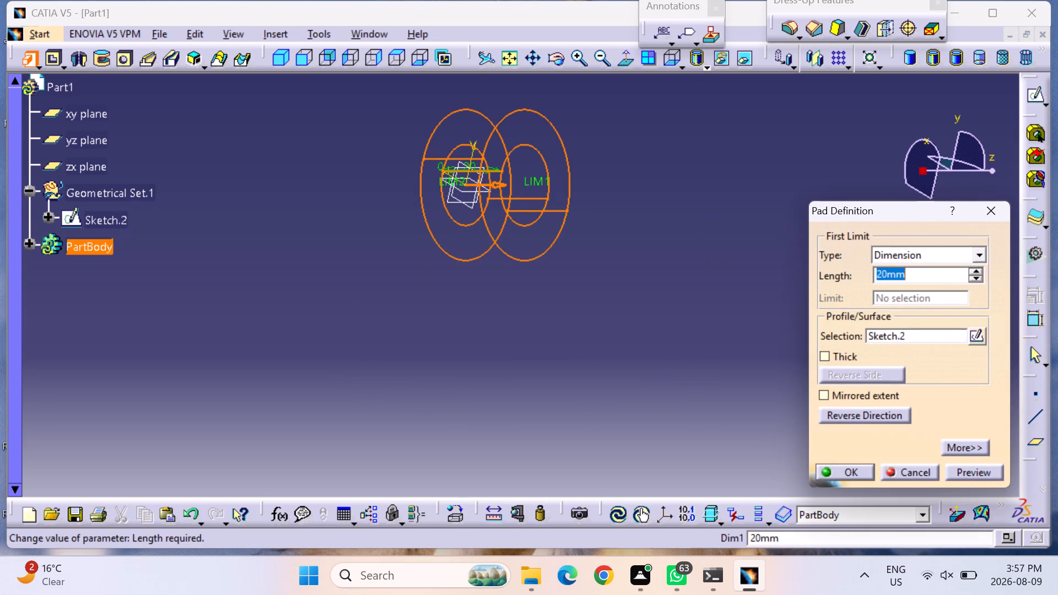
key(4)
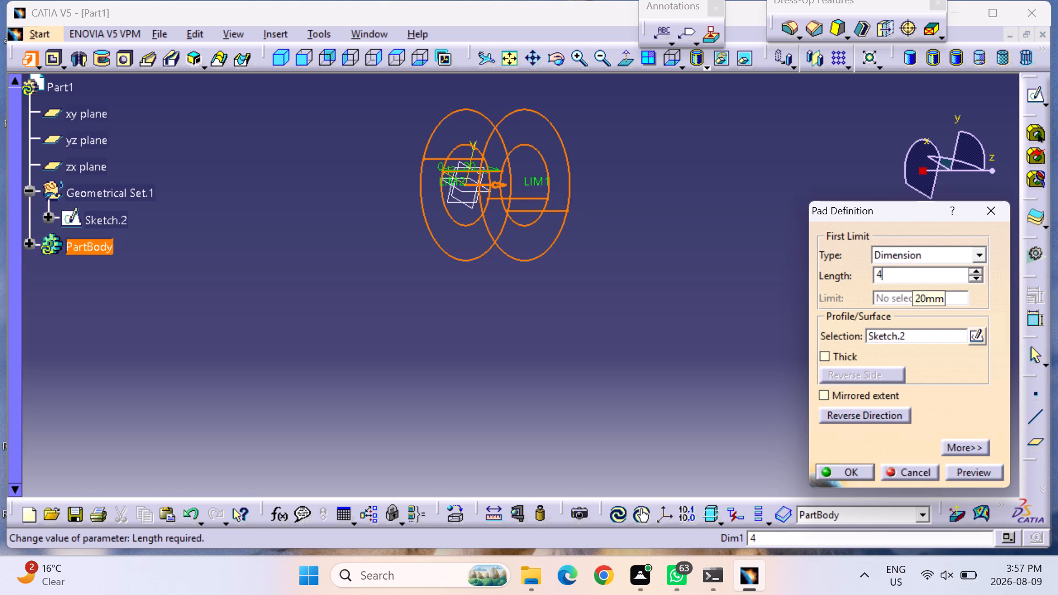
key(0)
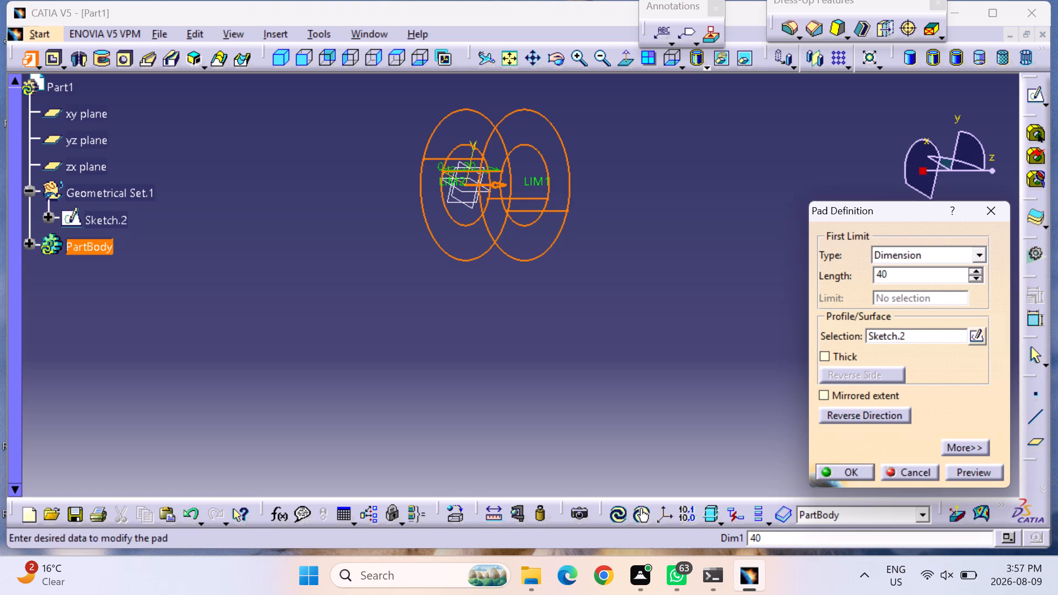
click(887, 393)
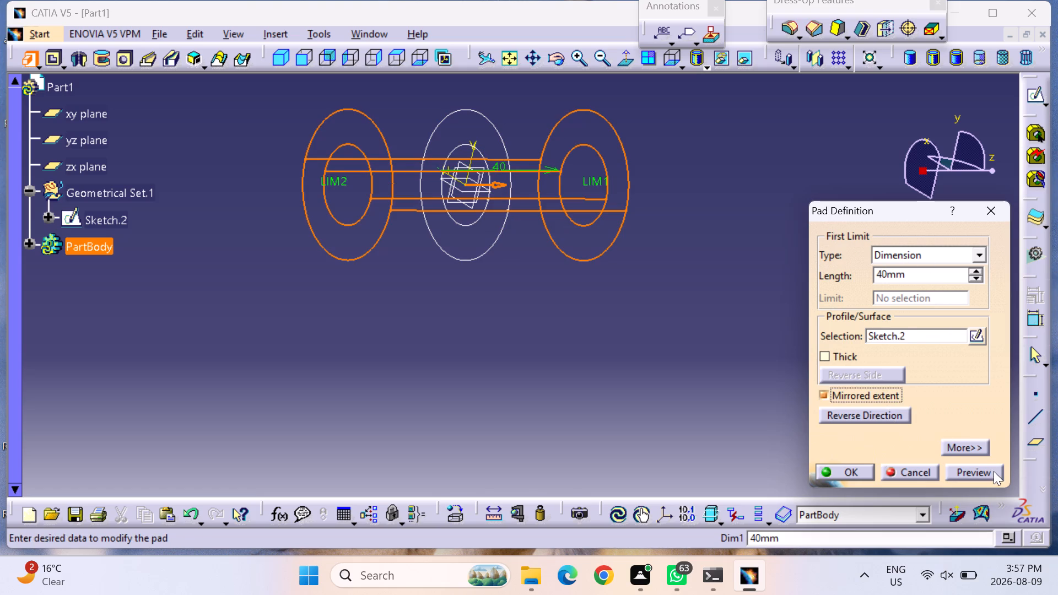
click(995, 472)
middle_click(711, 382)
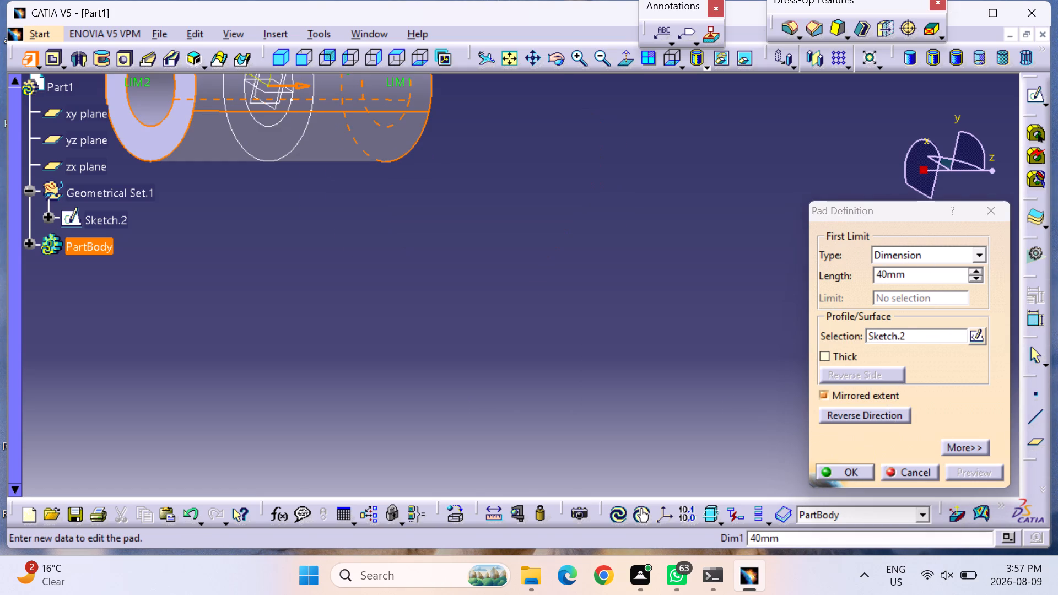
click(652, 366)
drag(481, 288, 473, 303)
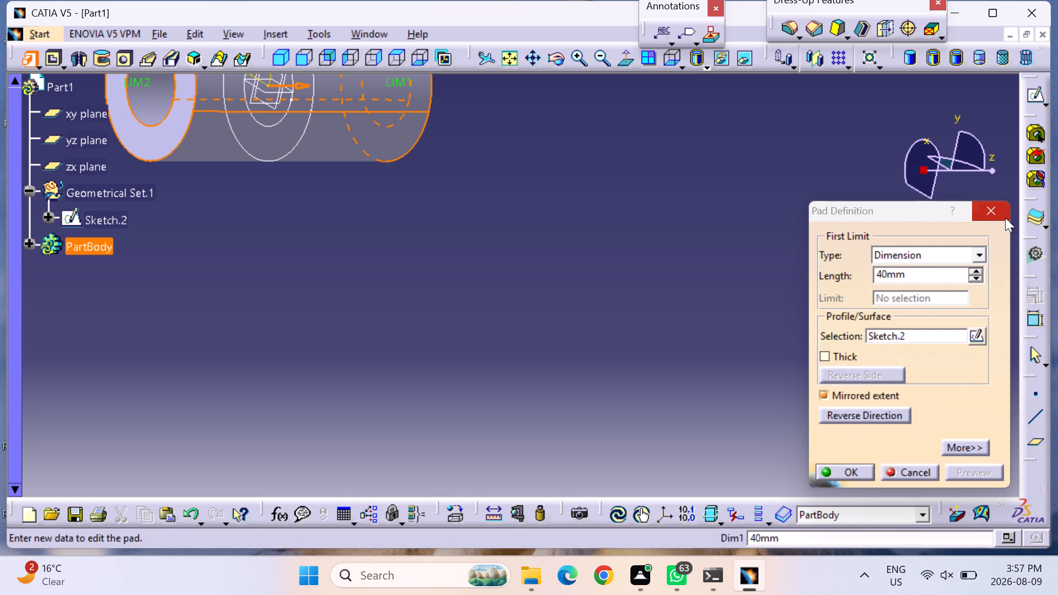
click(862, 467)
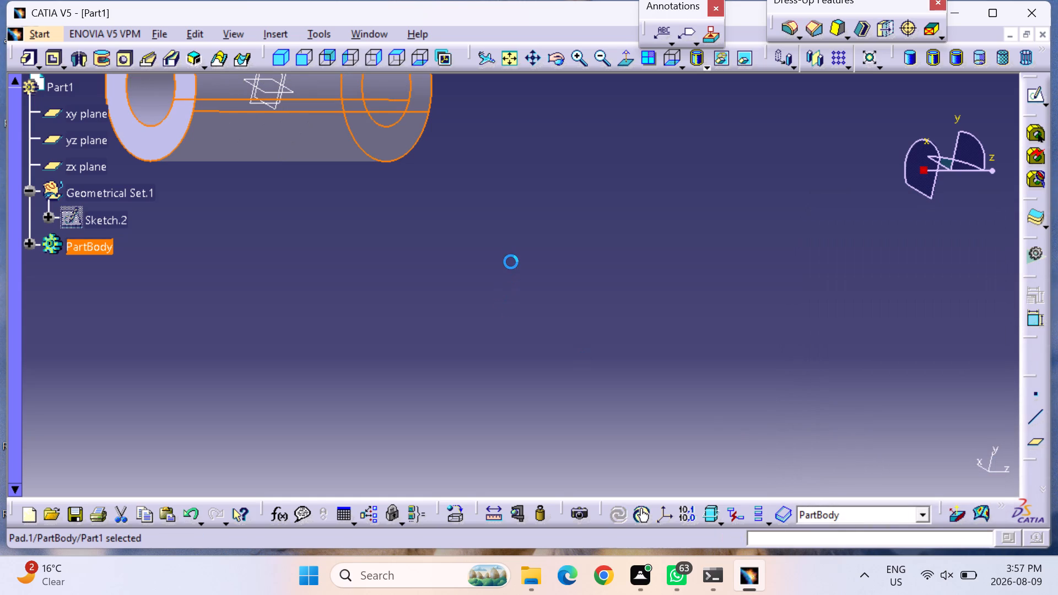
Examine the hollow cylinder from several orientations and in the standard bottom view.
middle_click(511, 258)
click(504, 59)
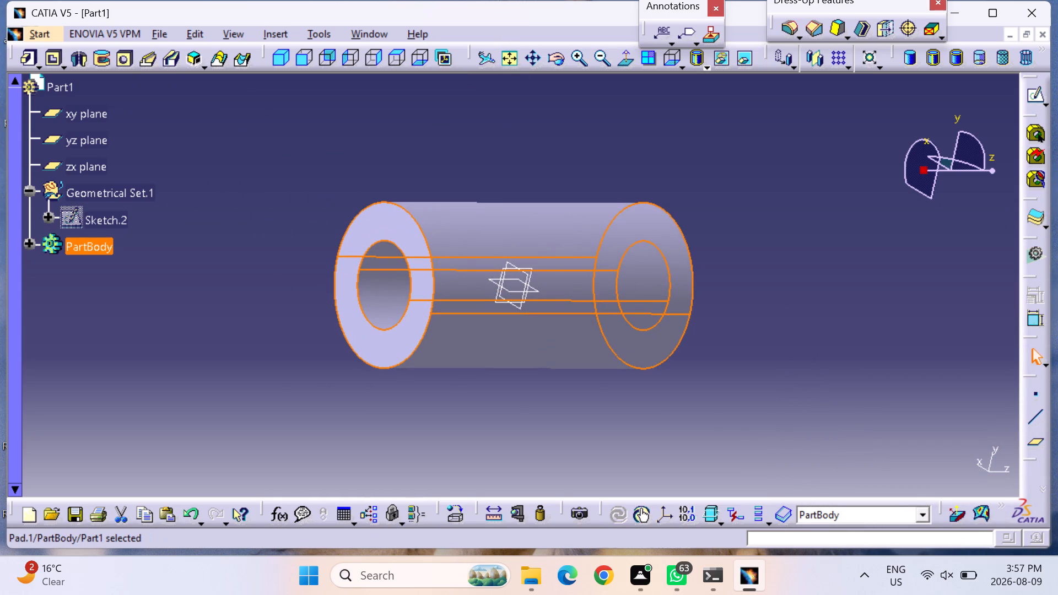
click(802, 307)
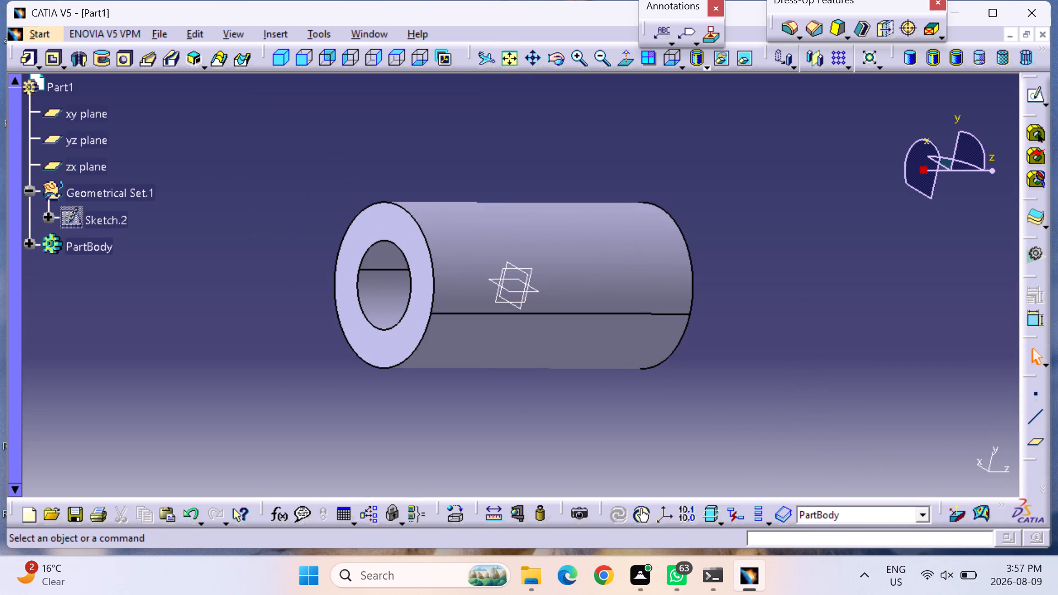
middle_drag(821, 312, 609, 240)
right_drag(821, 312, 609, 240)
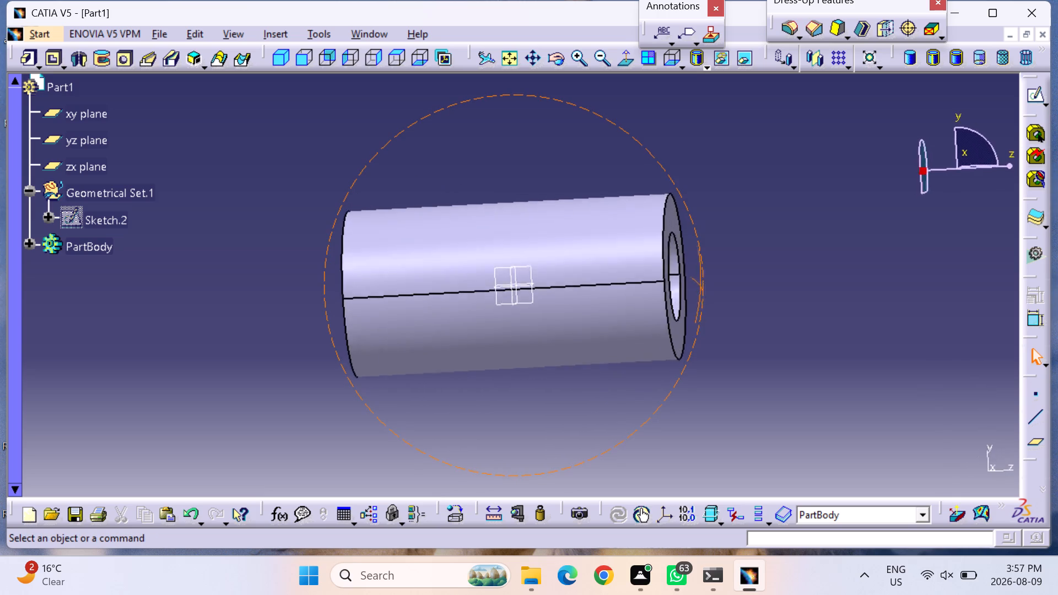
middle_drag(609, 240, 376, 194)
right_drag(609, 240, 376, 194)
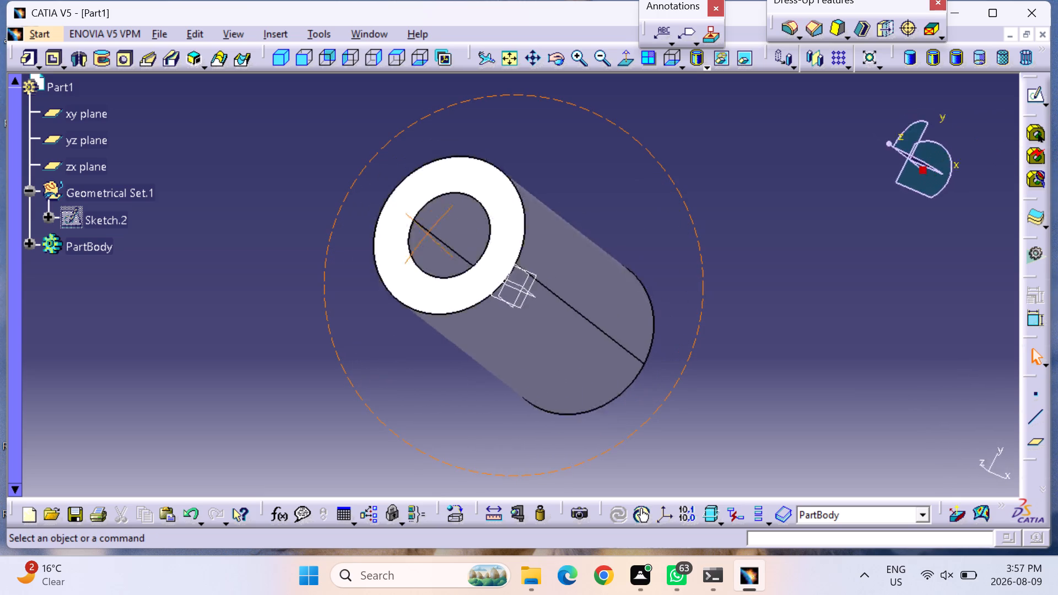
middle_drag(376, 194, 575, 195)
right_drag(376, 194, 575, 195)
click(508, 55)
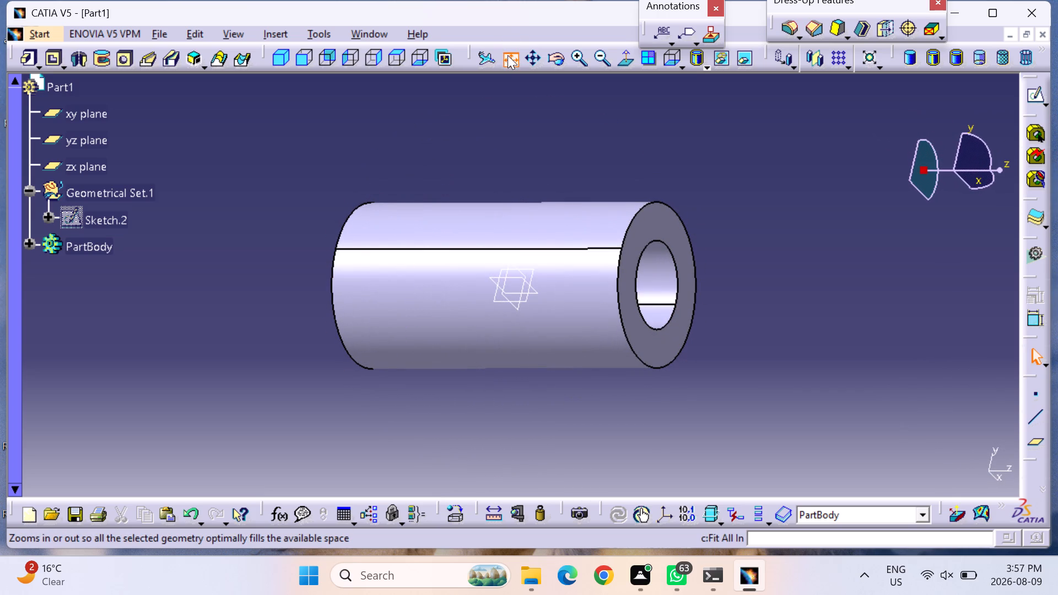
click(663, 56)
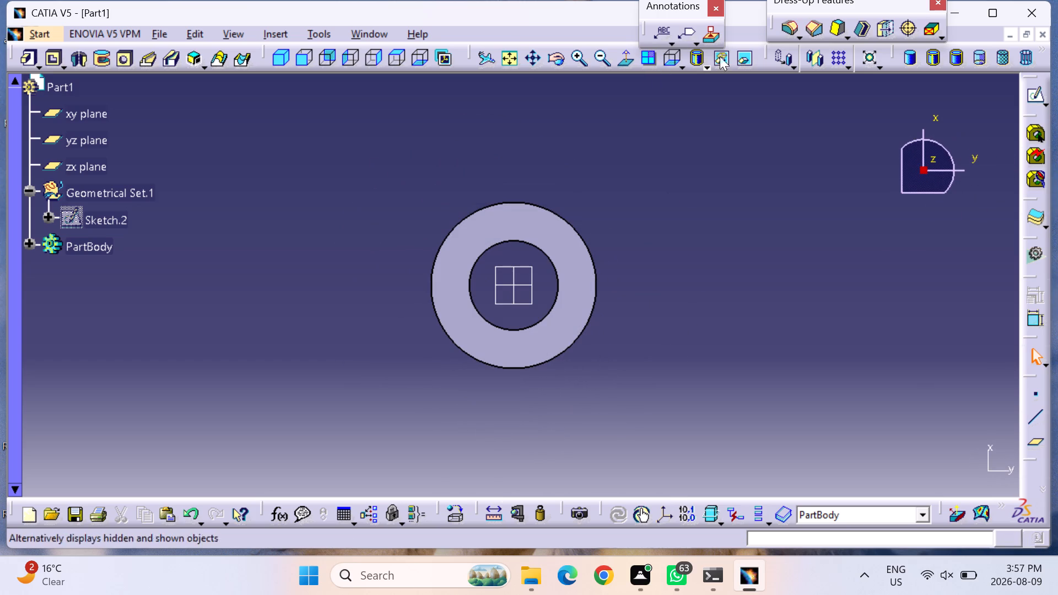
Undock the View mode toolbar, keep the standard-view toolbar docked, and show the part in isometric view.
click(682, 64)
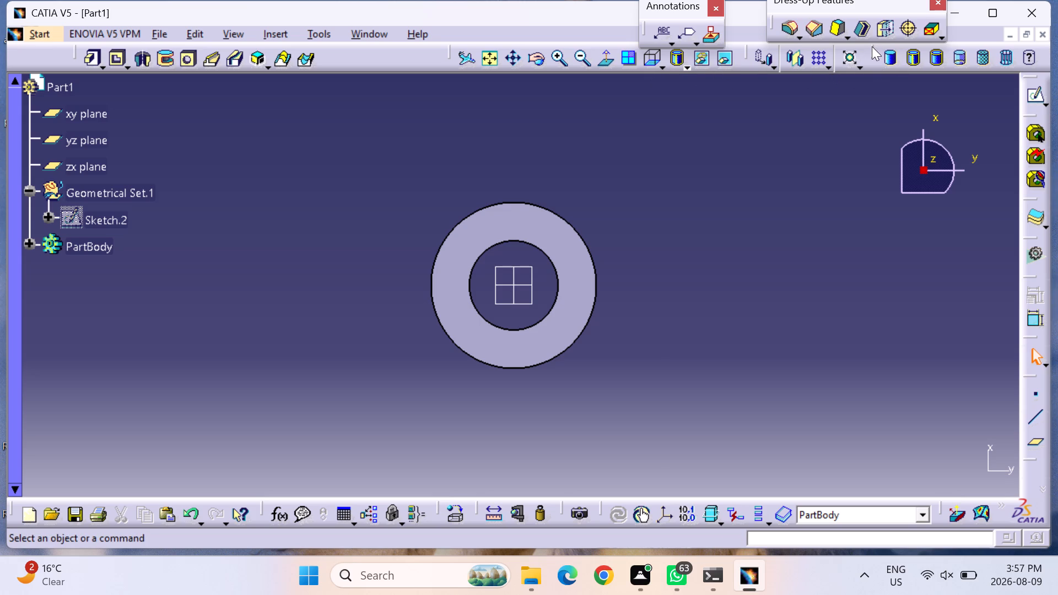
drag(872, 46, 593, 13)
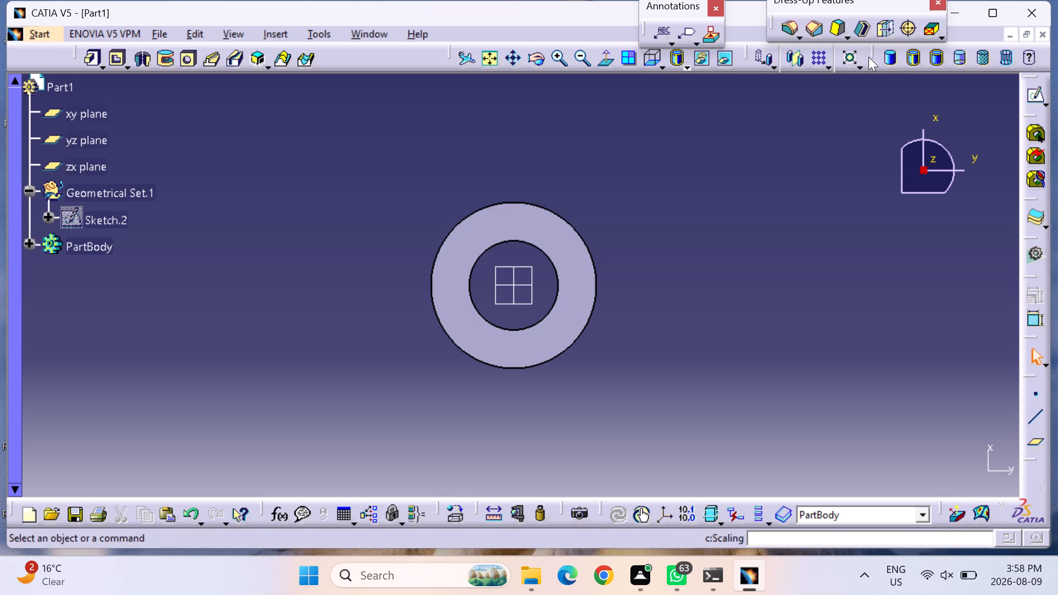
drag(874, 53, 723, 17)
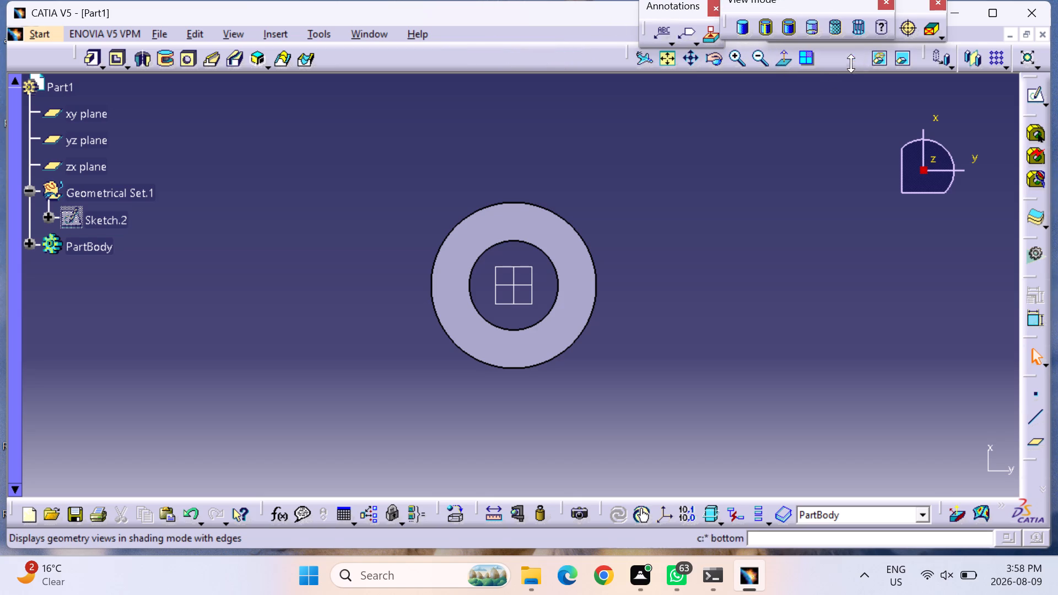
click(840, 64)
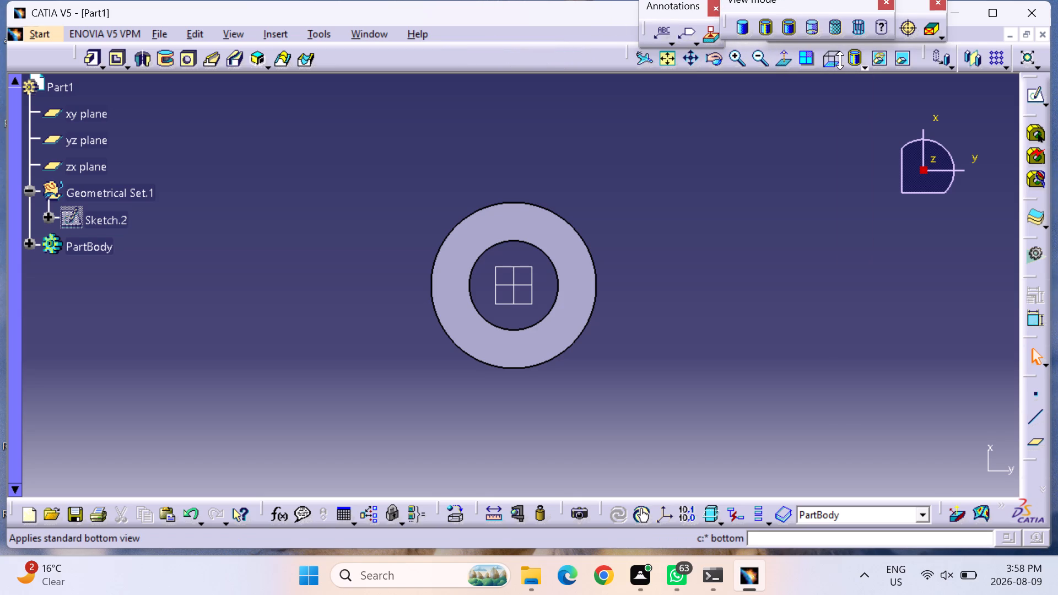
click(841, 66)
drag(845, 68, 656, 78)
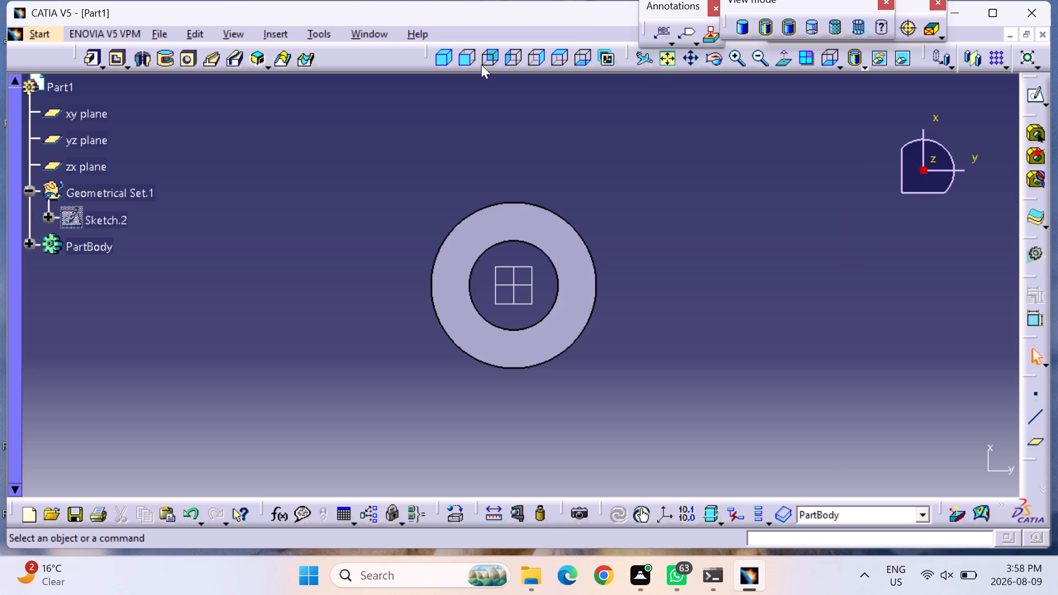
click(443, 55)
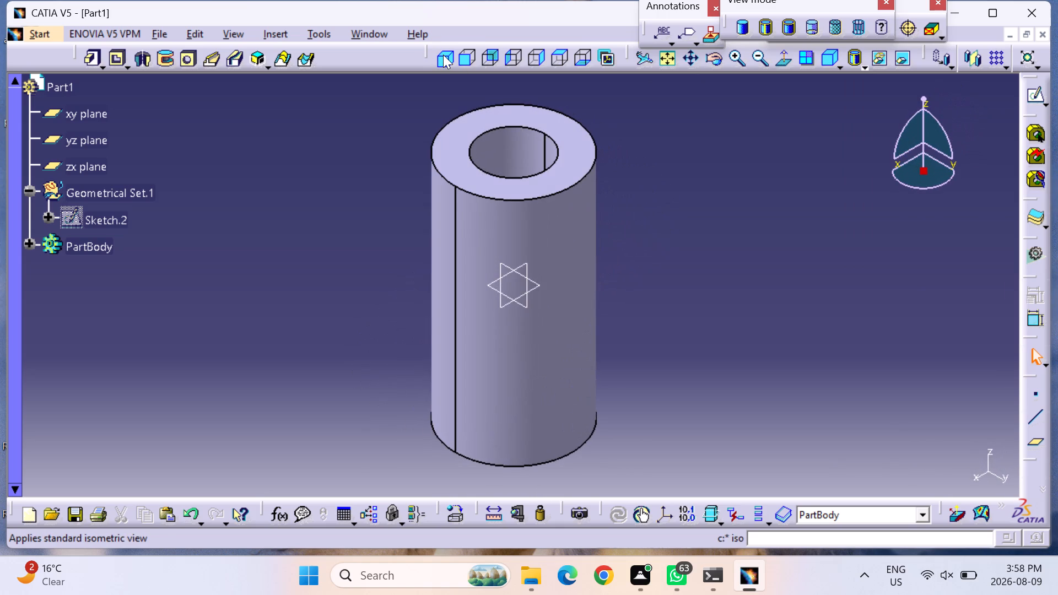
click(443, 55)
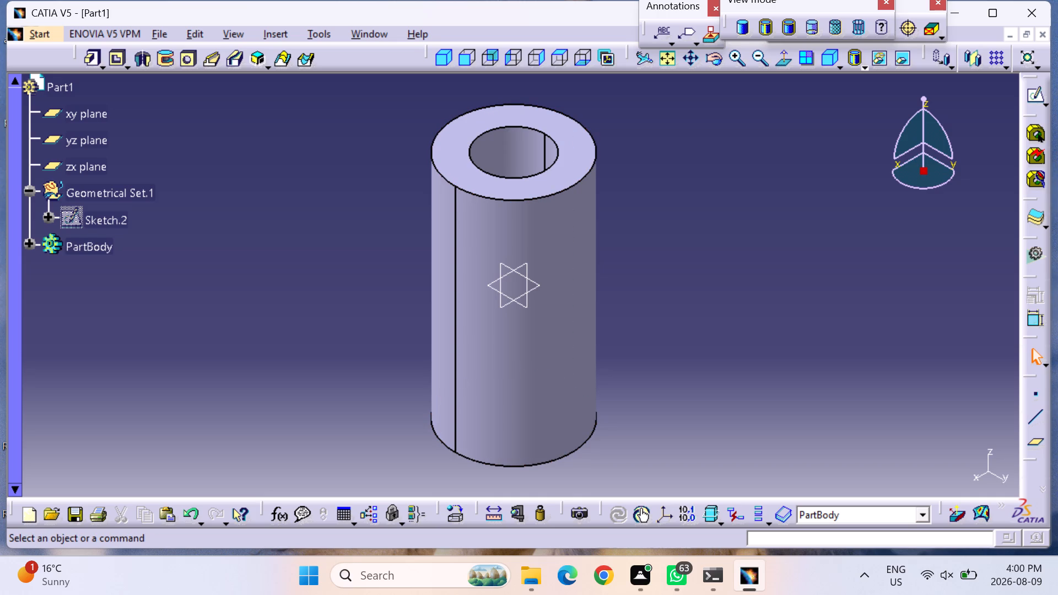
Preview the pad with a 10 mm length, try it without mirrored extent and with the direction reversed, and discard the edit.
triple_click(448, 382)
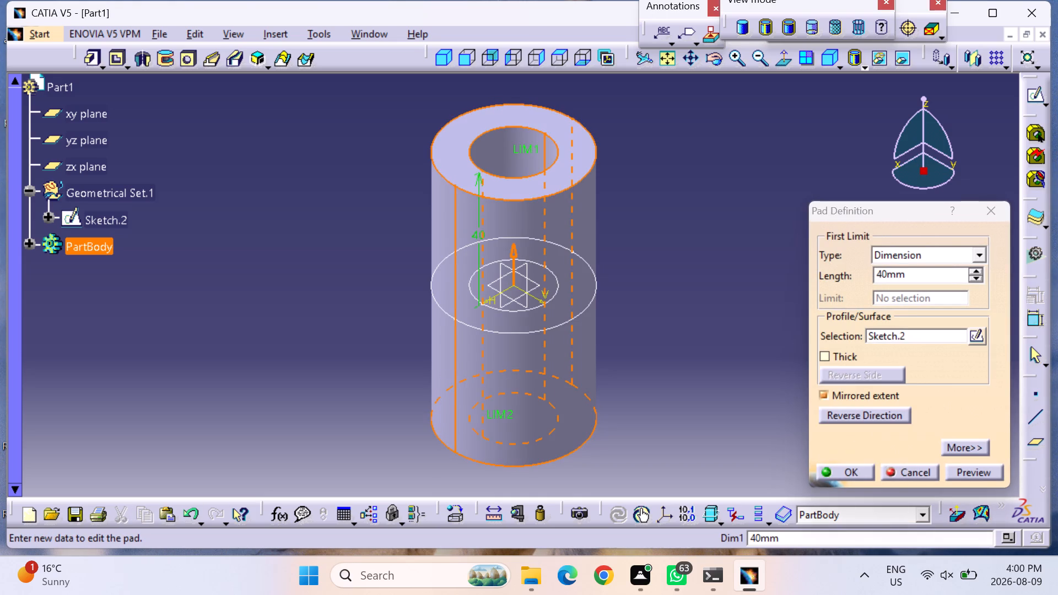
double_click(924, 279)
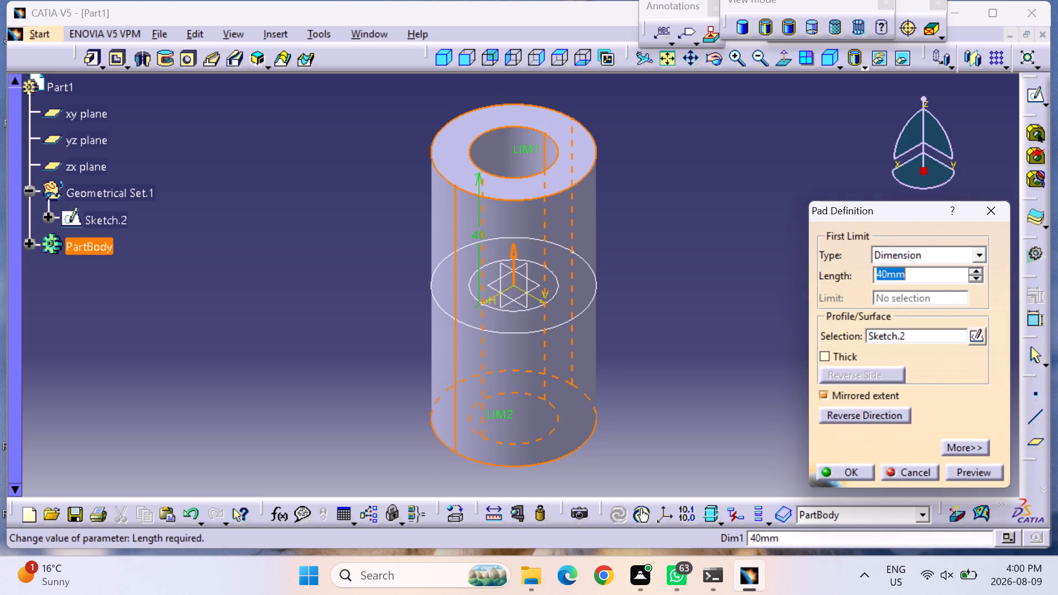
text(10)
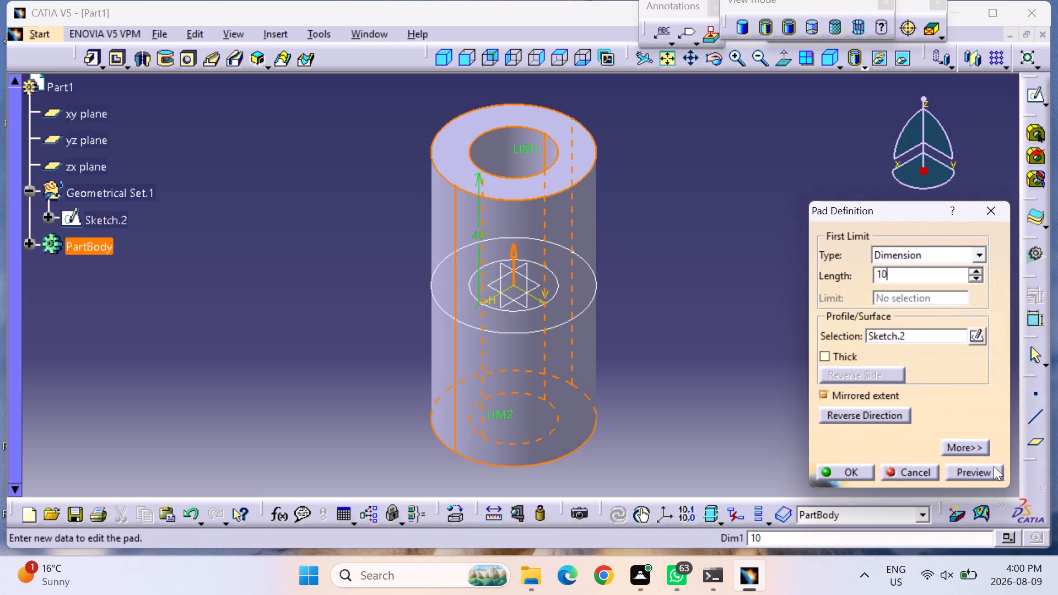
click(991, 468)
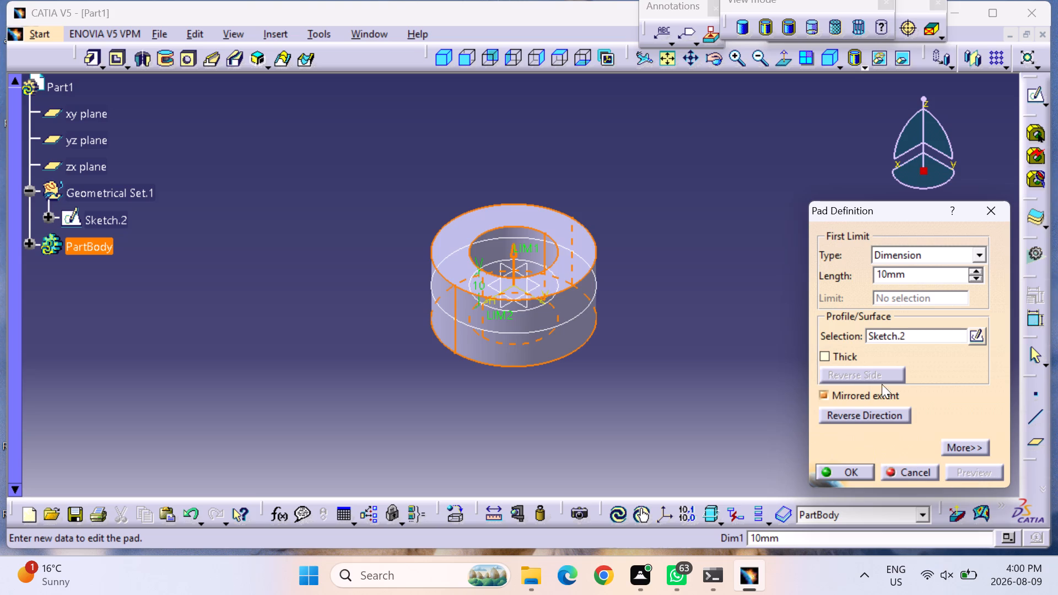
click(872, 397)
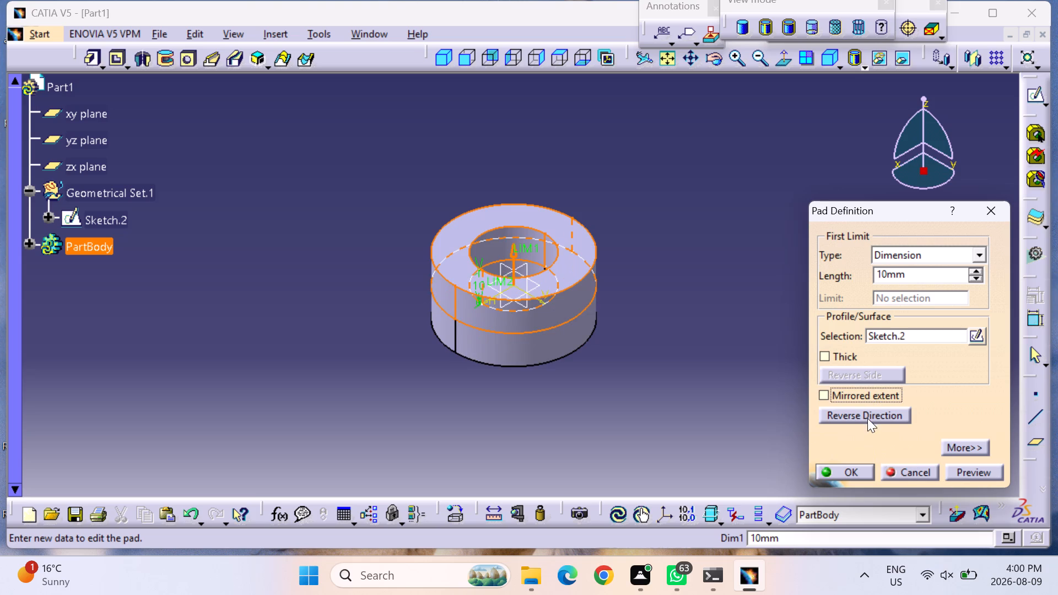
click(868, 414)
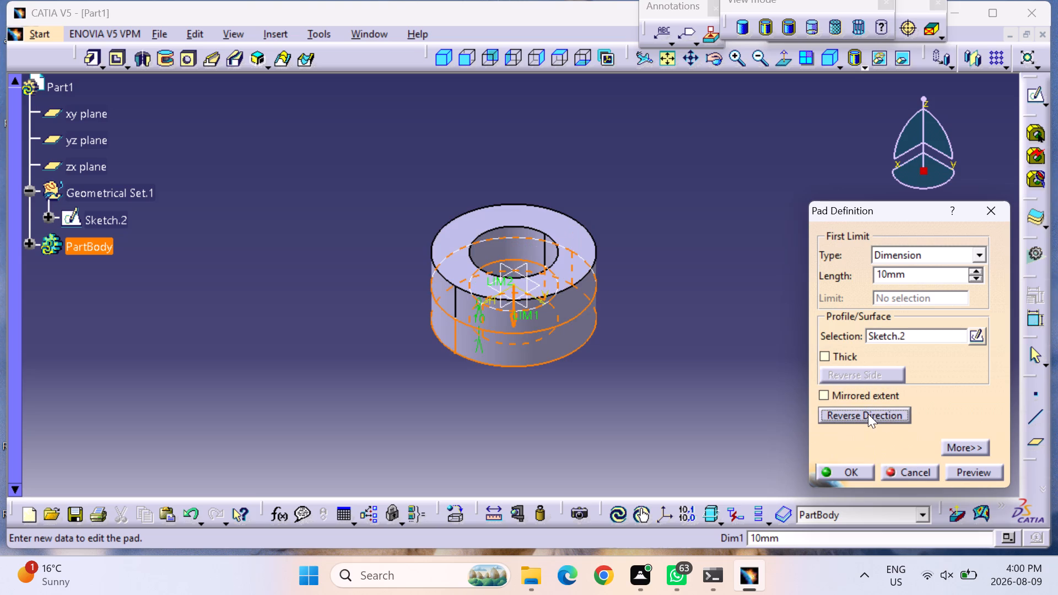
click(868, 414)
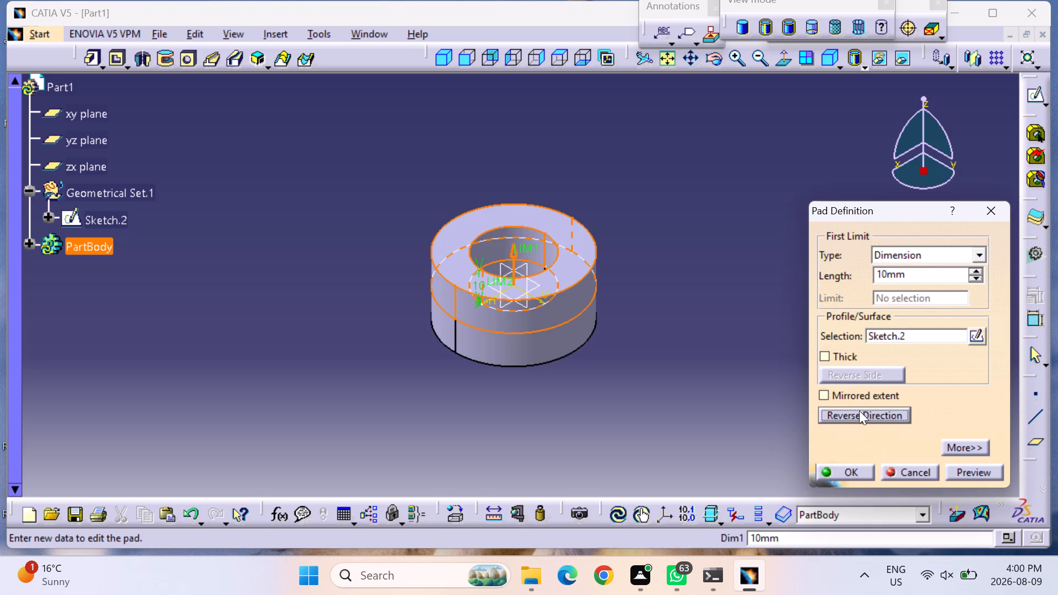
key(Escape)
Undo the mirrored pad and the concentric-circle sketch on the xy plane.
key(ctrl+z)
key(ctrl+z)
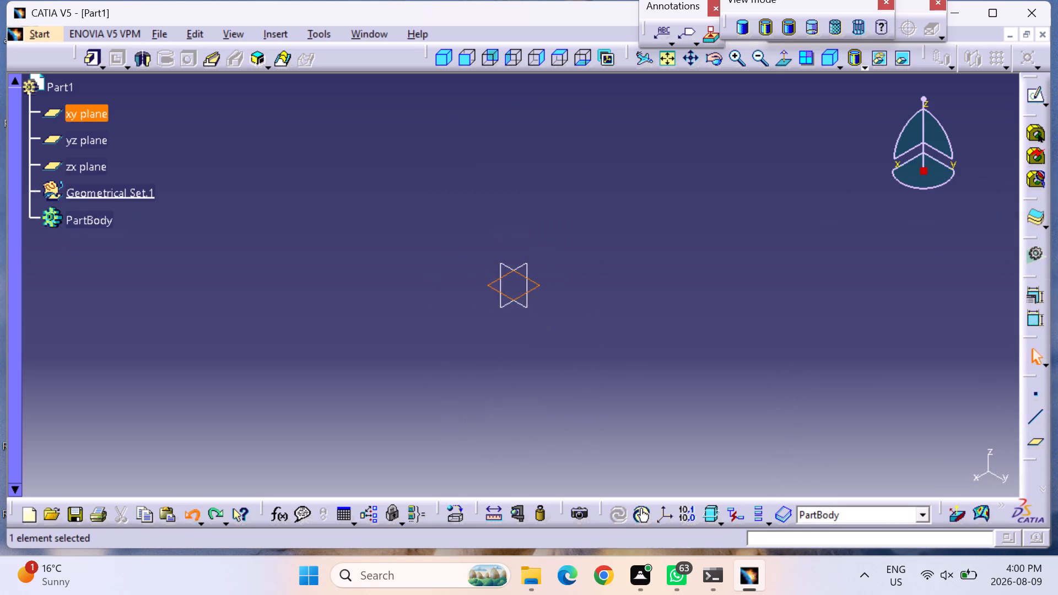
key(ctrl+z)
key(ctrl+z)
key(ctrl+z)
Sketch two concentric circles around the origin on the zx plane, the outer about two and a half times the inner one's size.
click(94, 171)
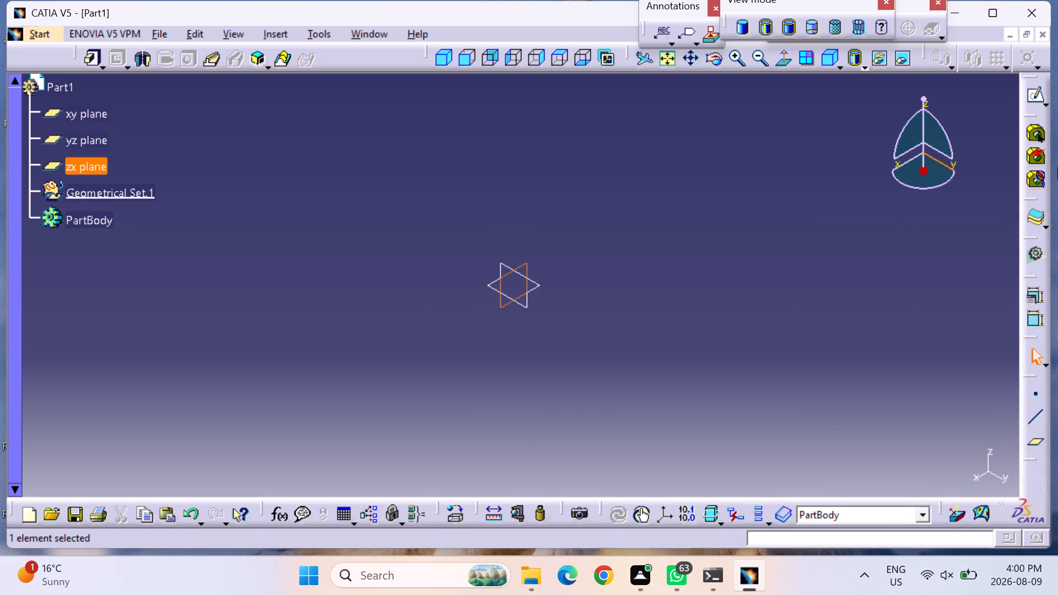
click(1033, 101)
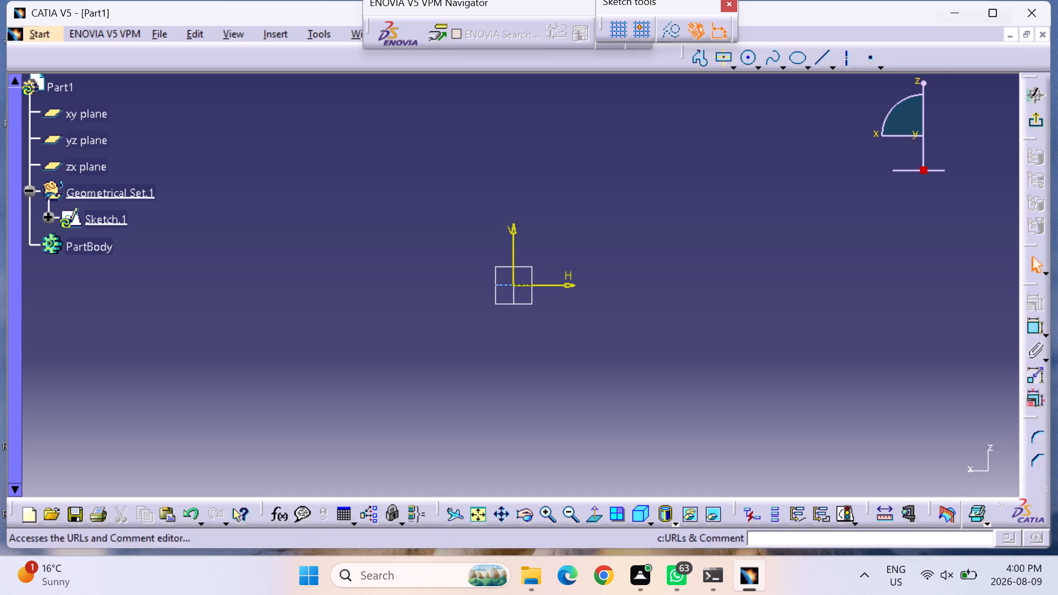
click(751, 57)
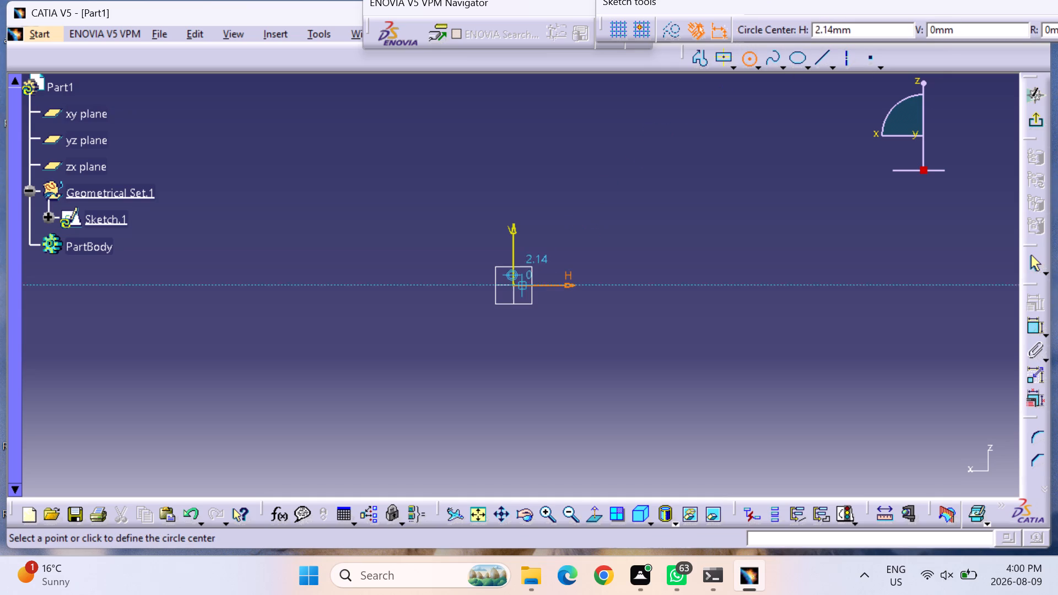
click(514, 288)
click(499, 244)
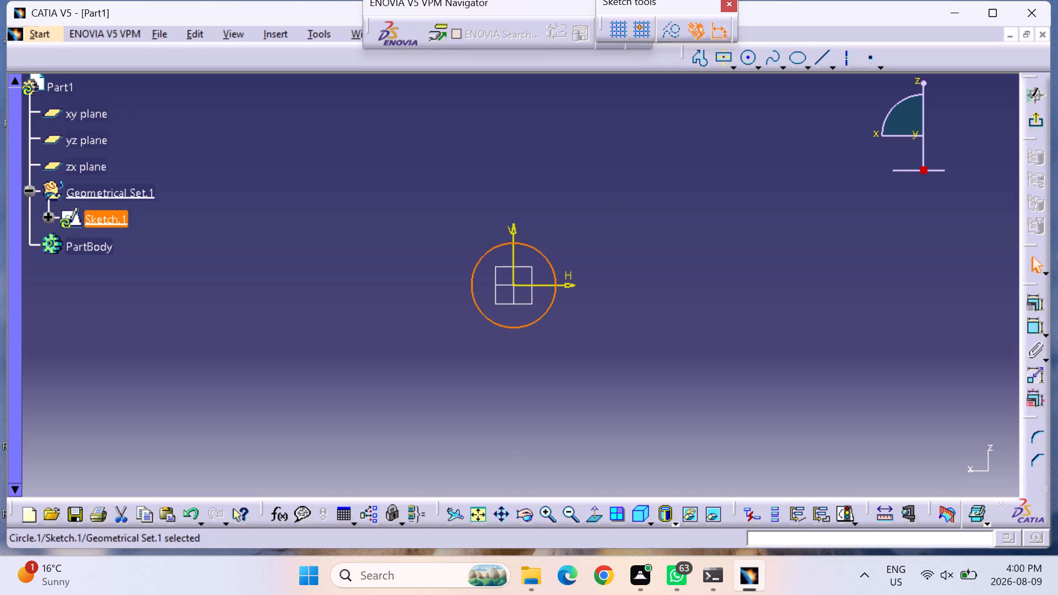
click(744, 58)
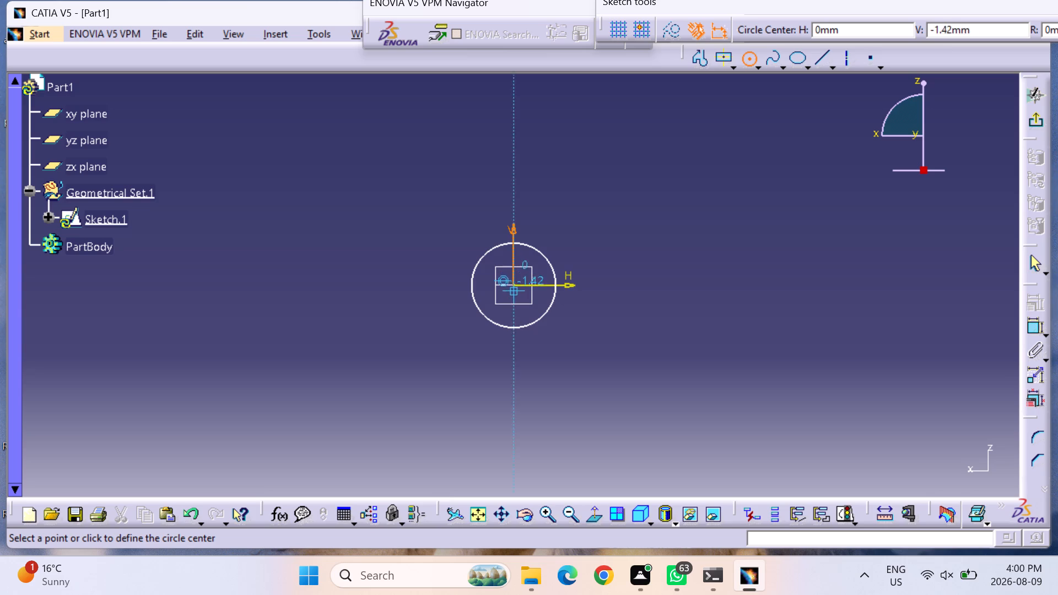
click(516, 284)
click(493, 176)
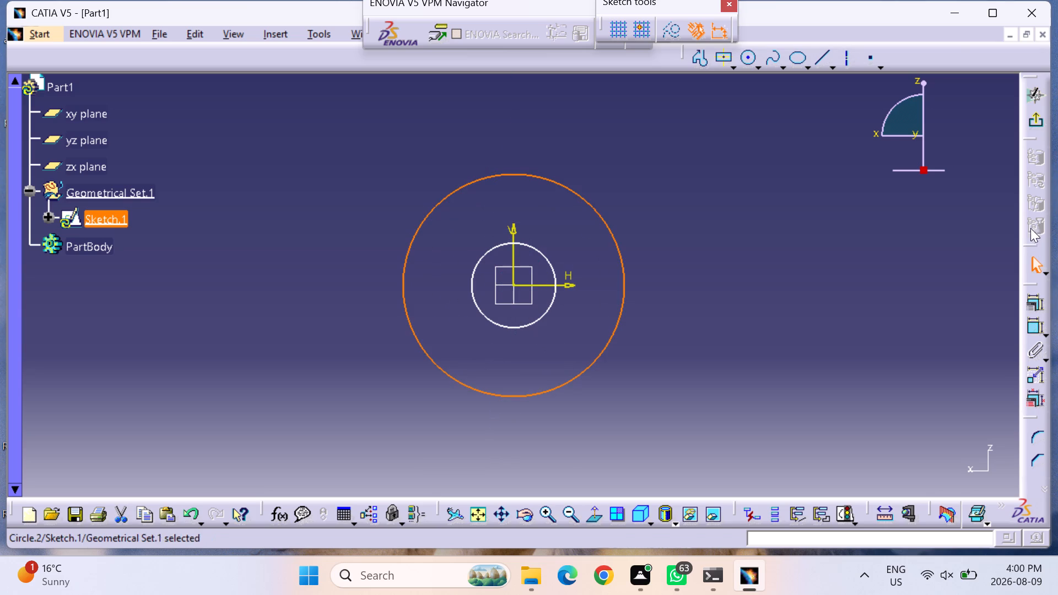
Add diameter dimensions to the outer and inner concentric circles of the zx plane sketch.
click(1038, 324)
click(751, 230)
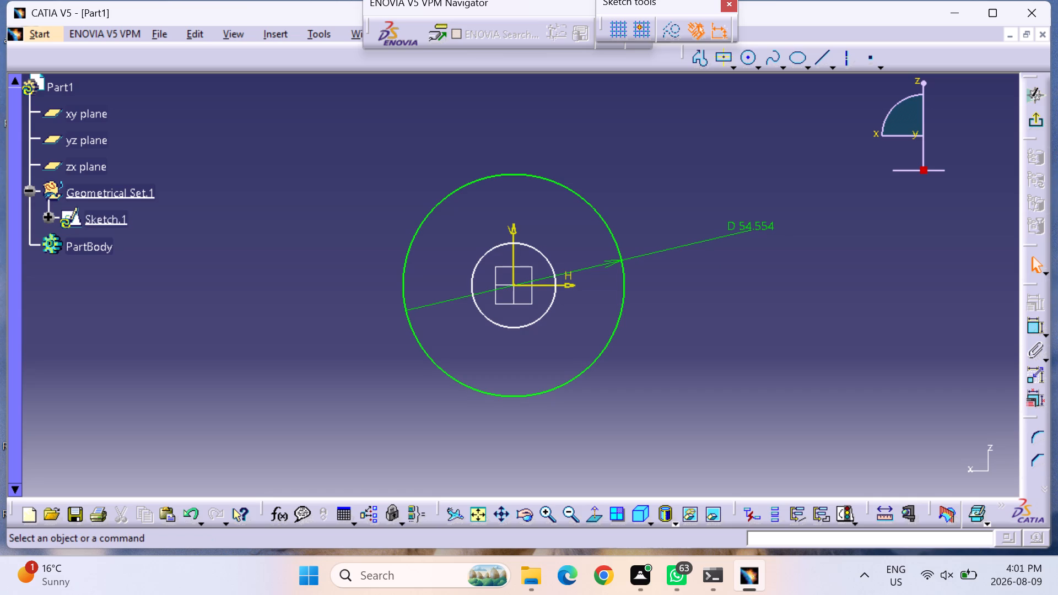
click(1037, 327)
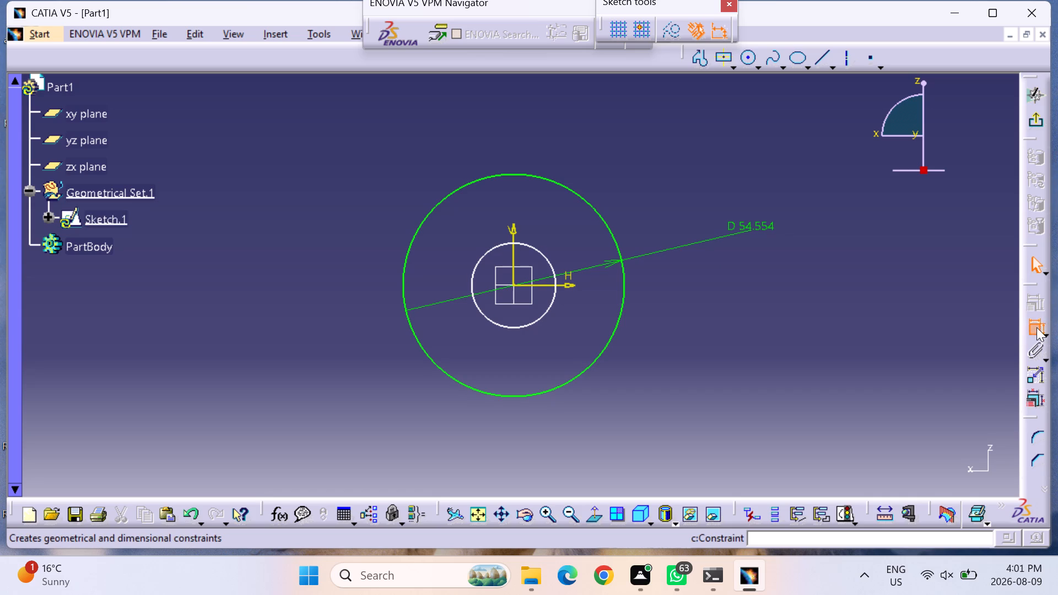
click(539, 251)
click(643, 176)
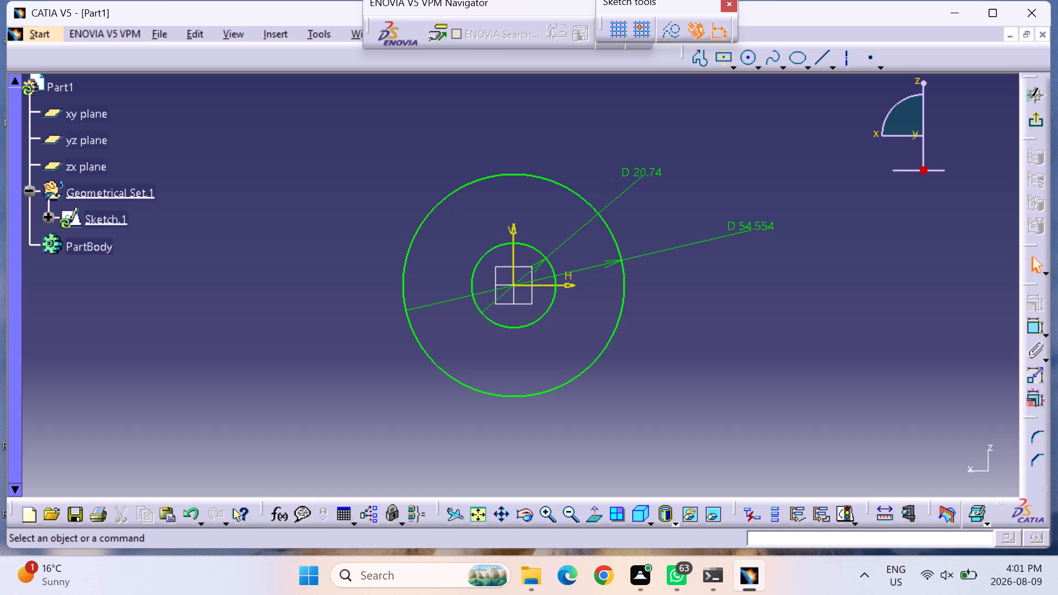
Set the inner circle's diameter to 25 mm and the outer circle's diameter to 50 mm.
double_click(645, 167)
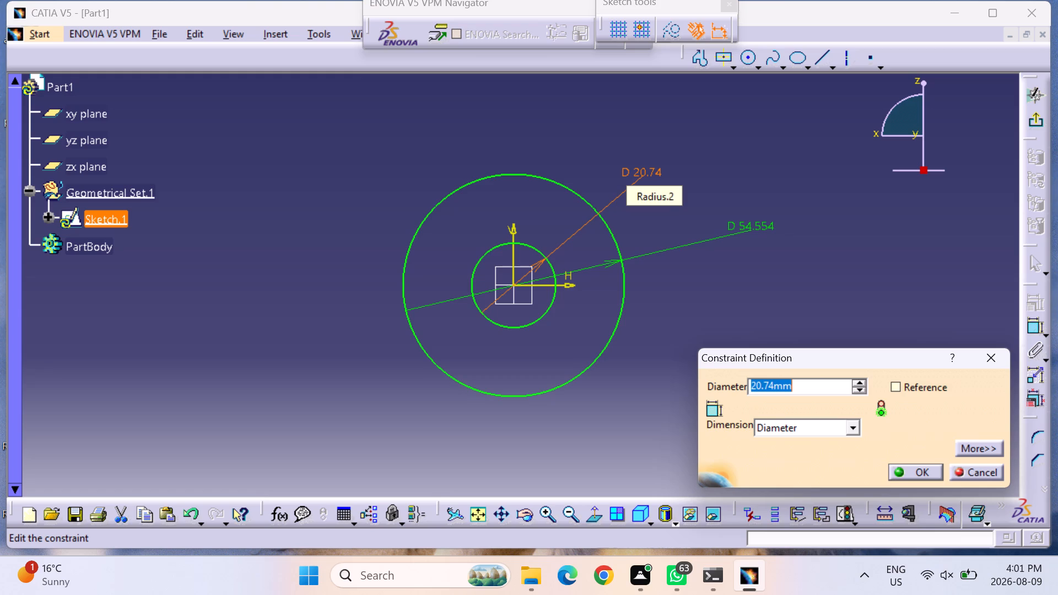
double_click(654, 167)
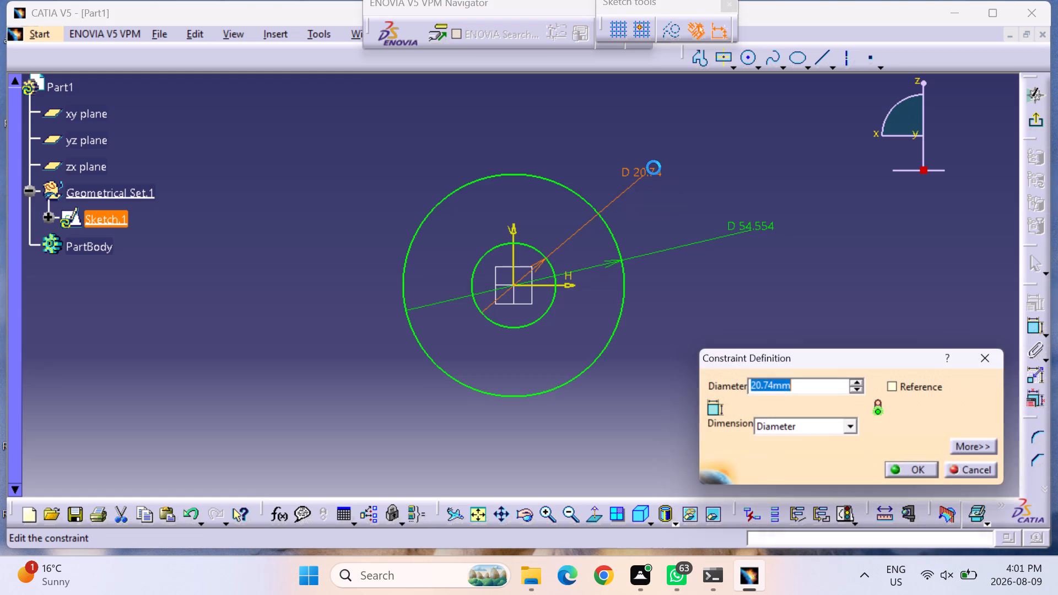
text(25)
key(Return)
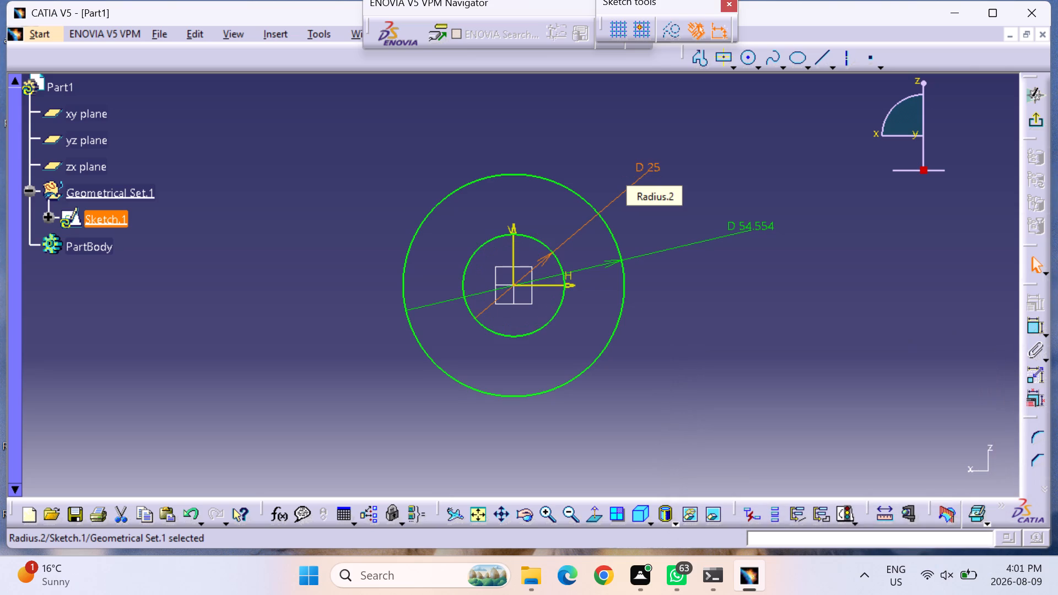
double_click(754, 226)
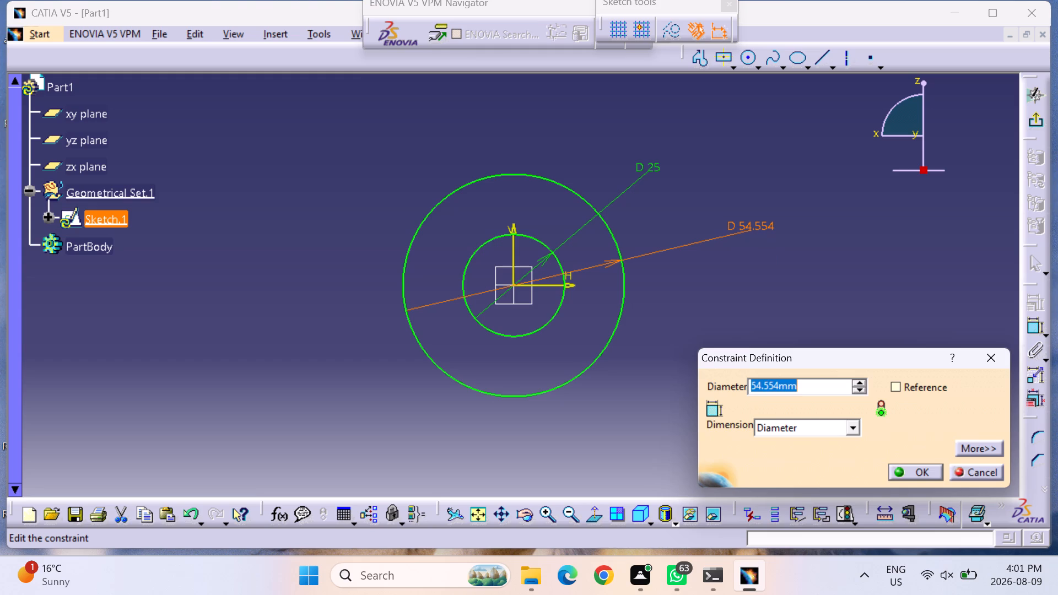
text(50)
key(Return)
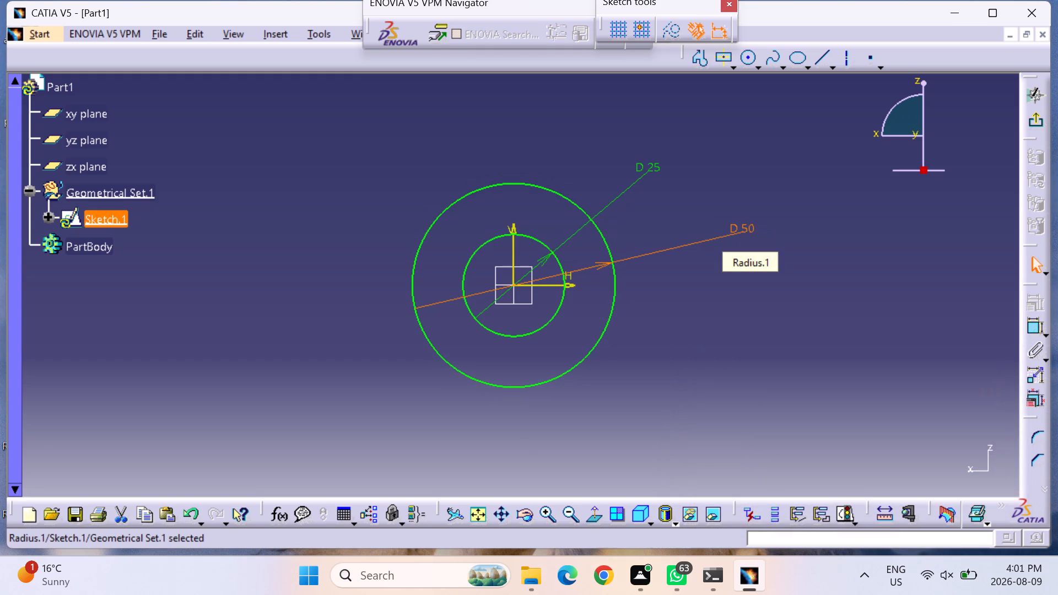
Finish the sketch and pad the two-circle profile with a 32 mm length and mirrored extent.
click(1040, 120)
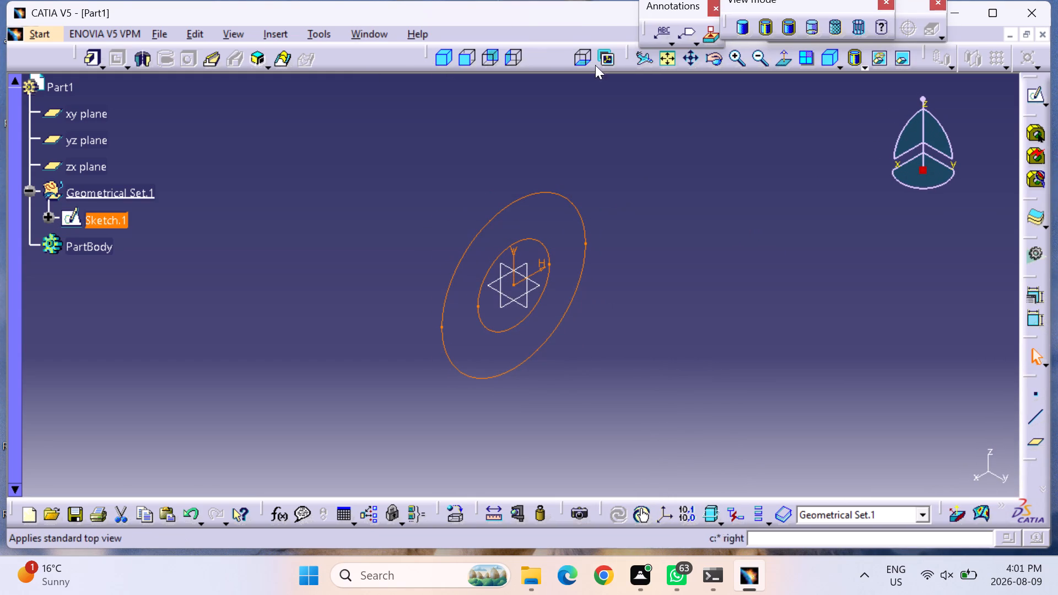
click(85, 56)
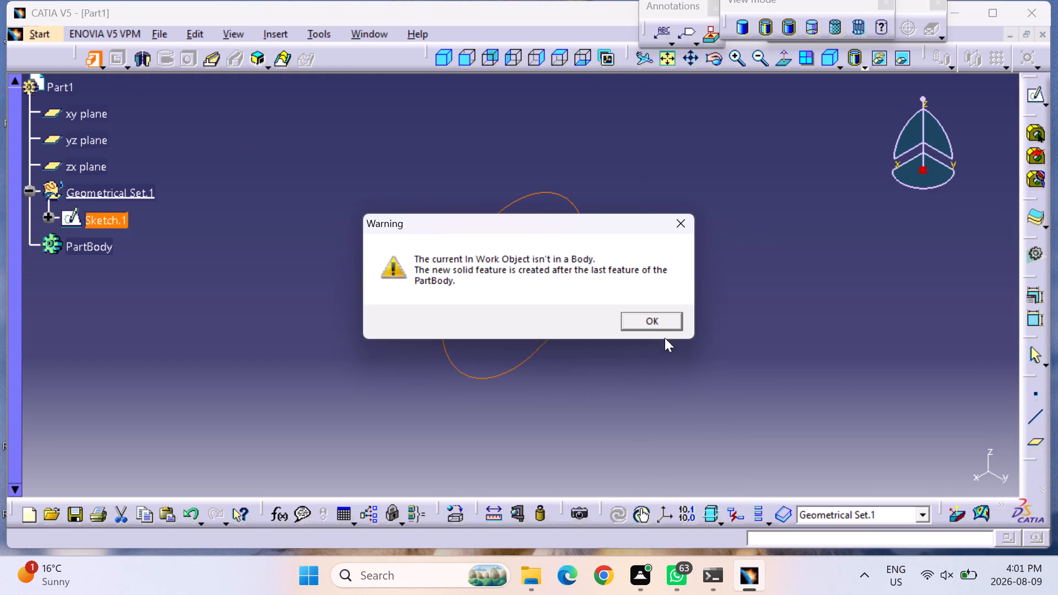
click(662, 315)
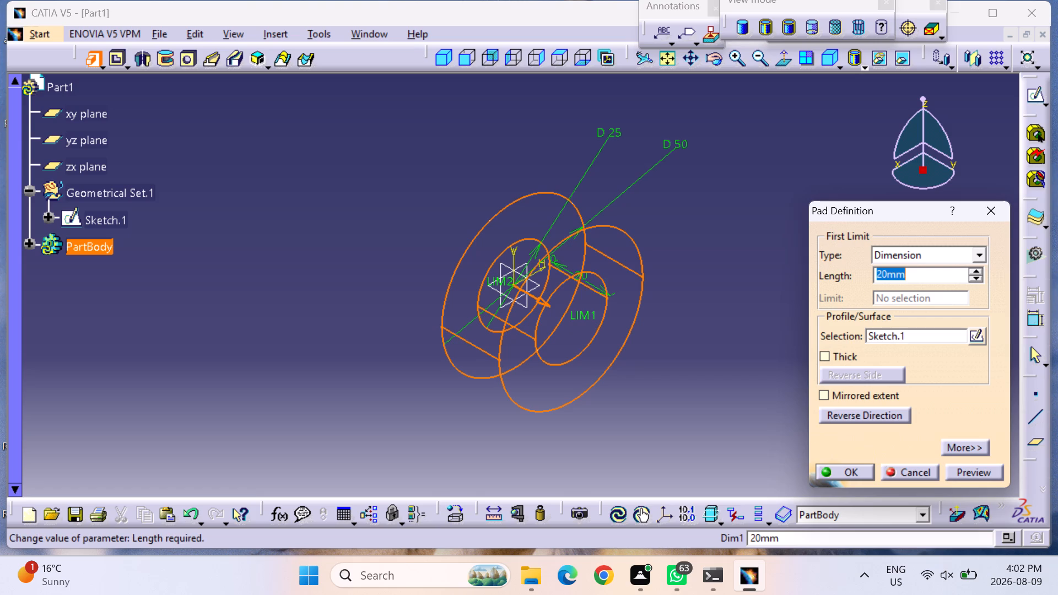
text(32)
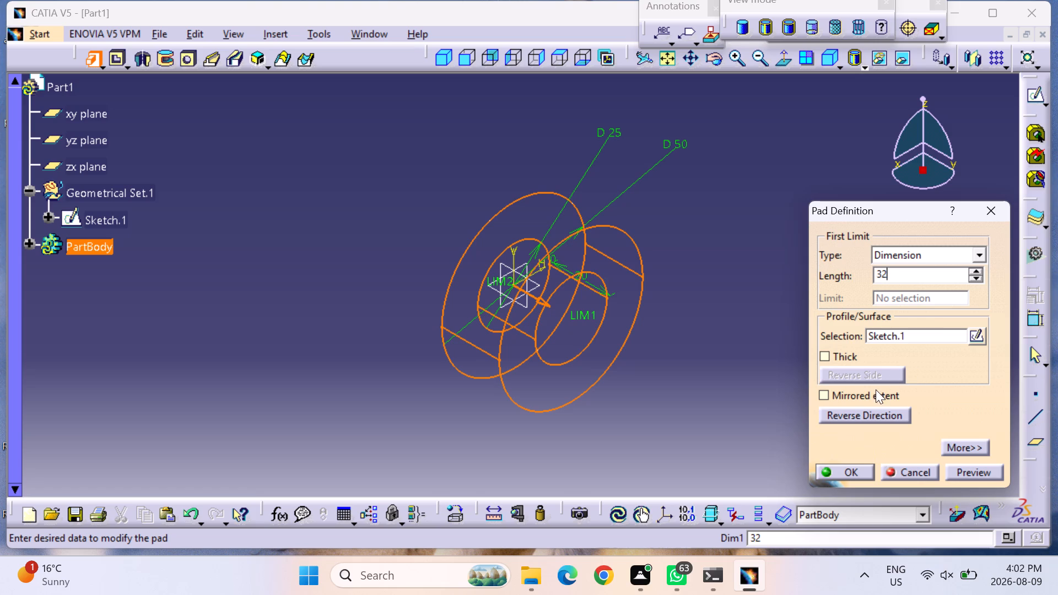
click(866, 396)
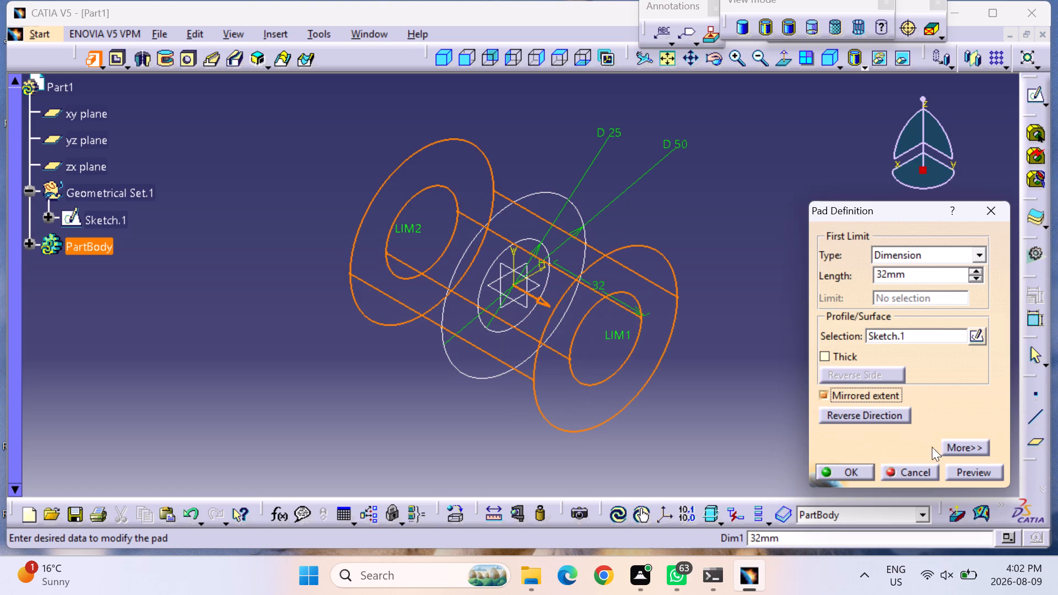
click(970, 472)
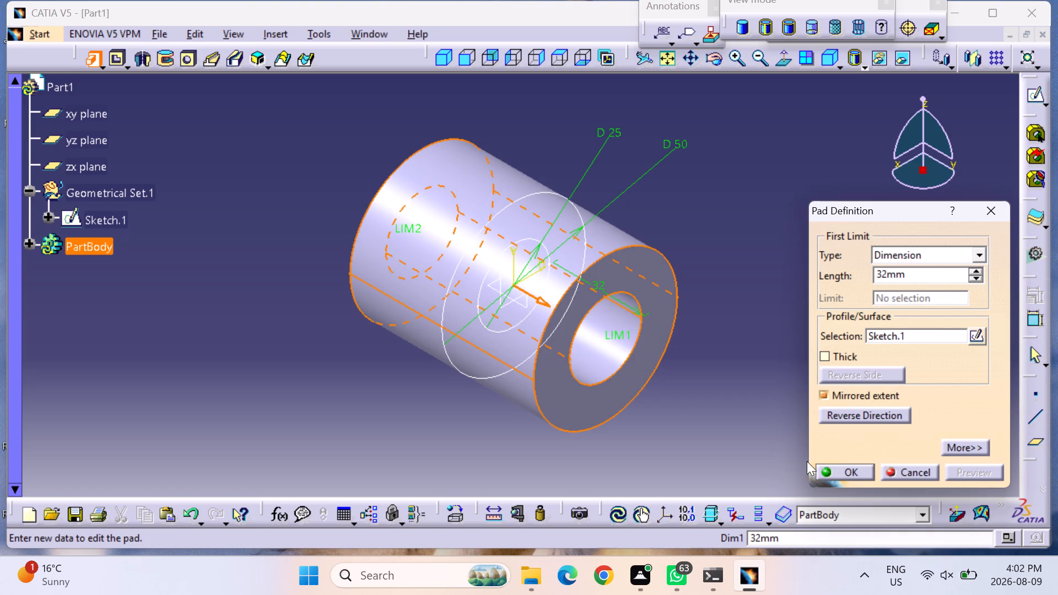
click(848, 468)
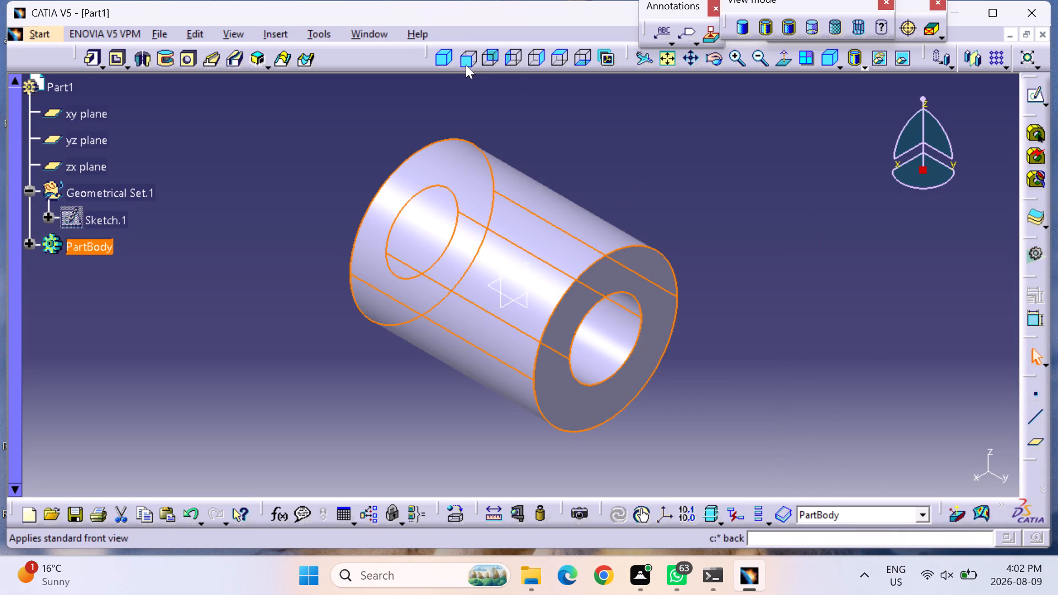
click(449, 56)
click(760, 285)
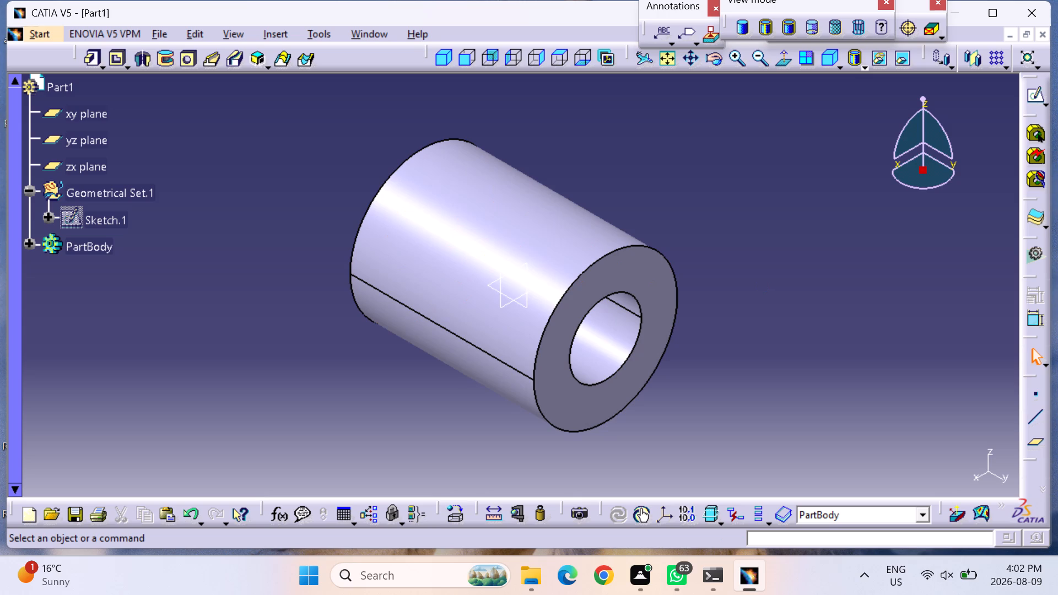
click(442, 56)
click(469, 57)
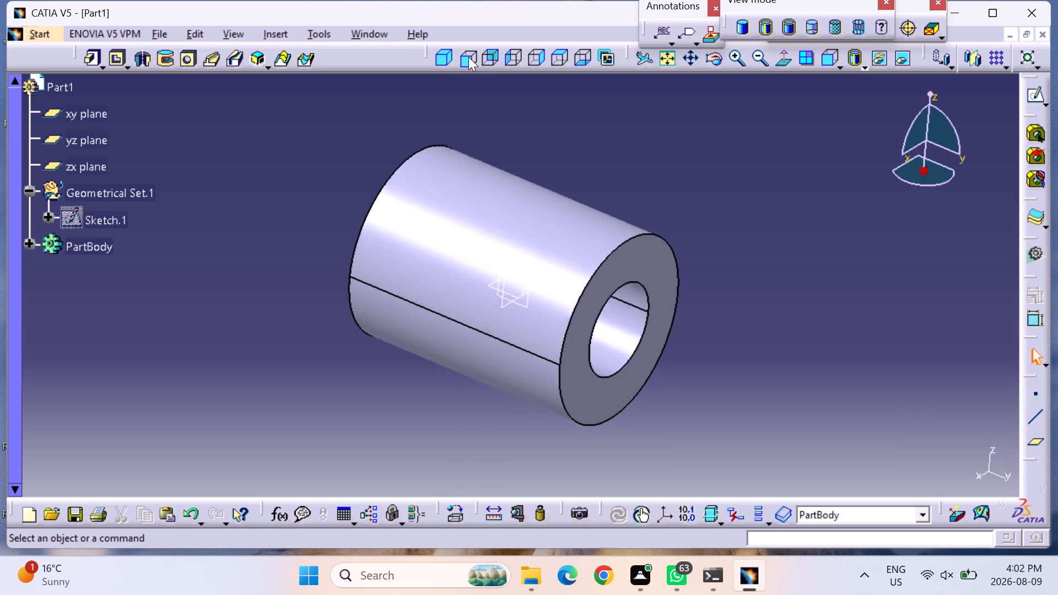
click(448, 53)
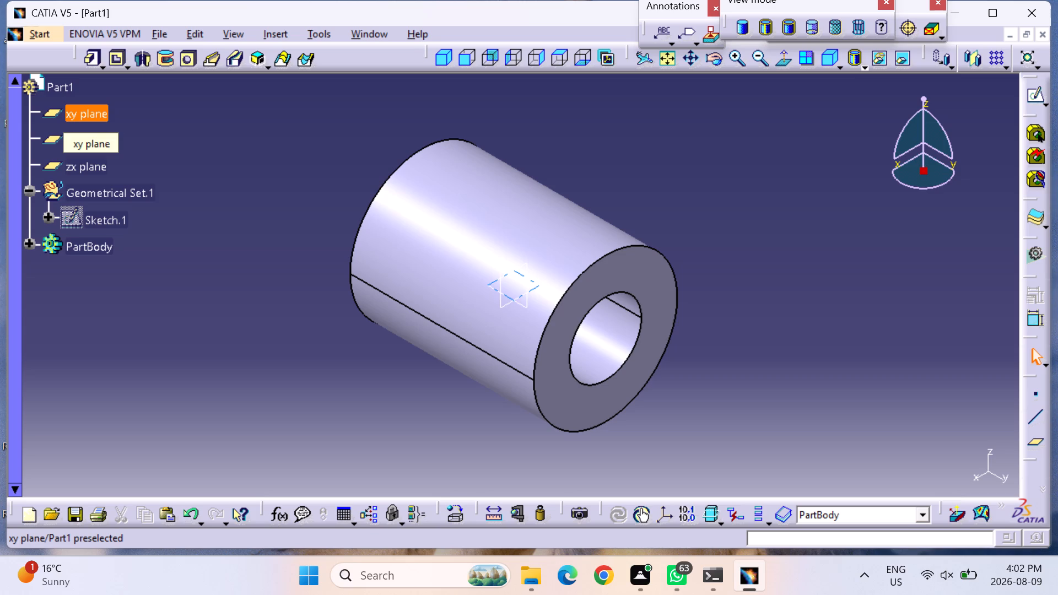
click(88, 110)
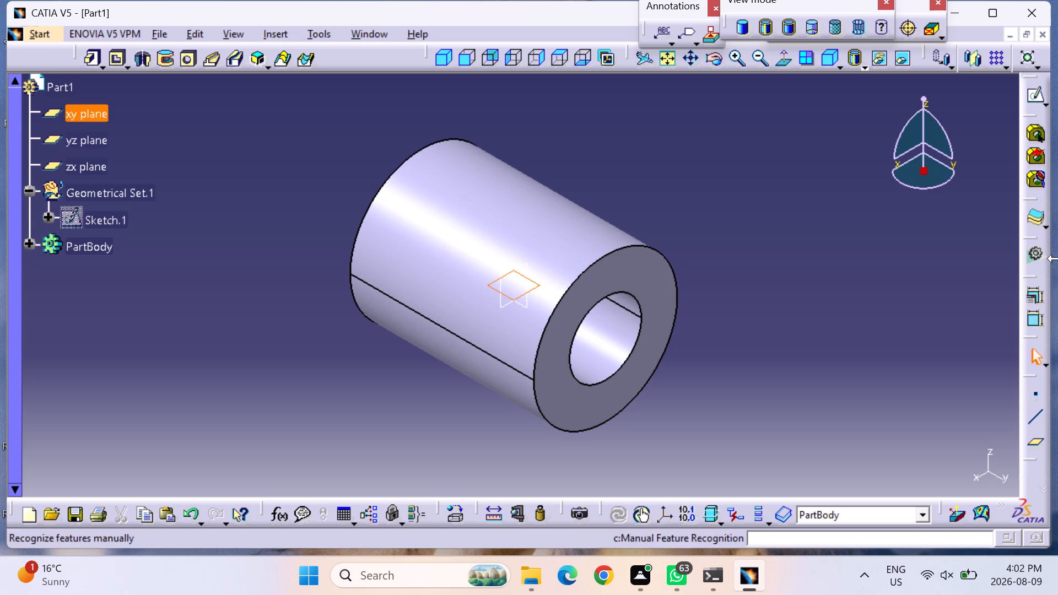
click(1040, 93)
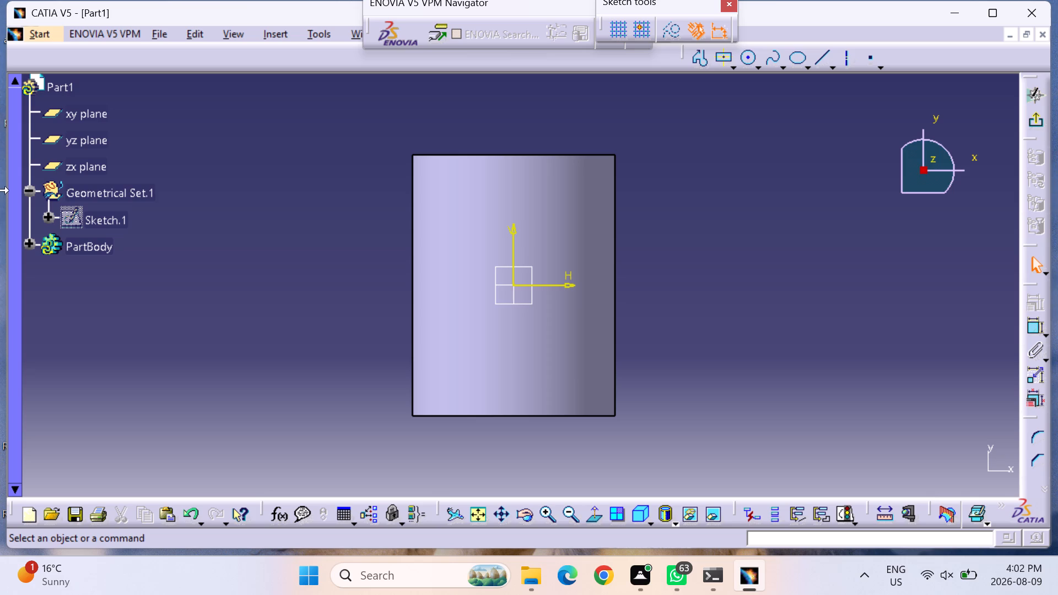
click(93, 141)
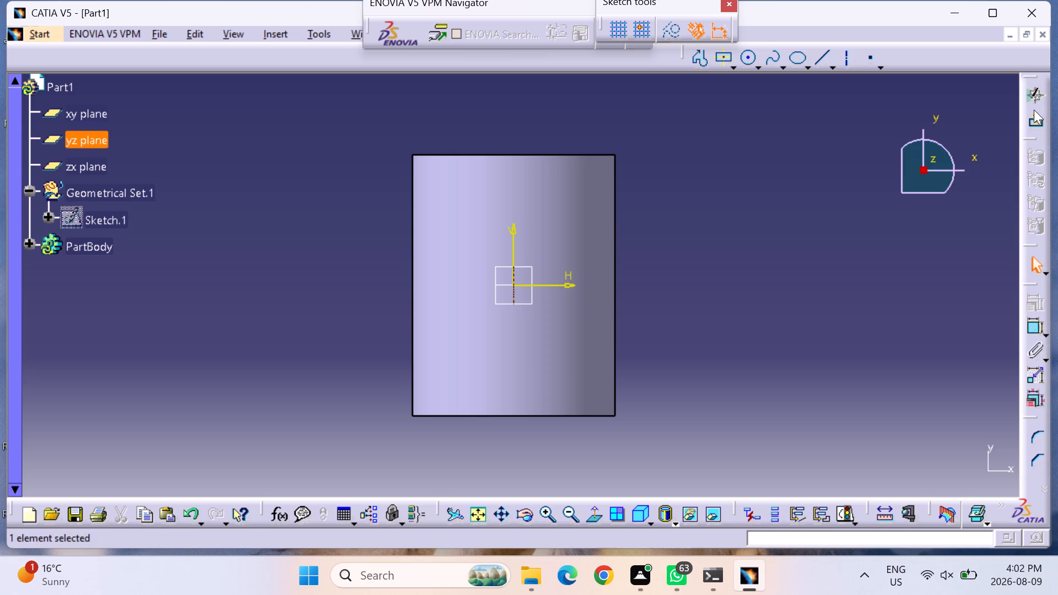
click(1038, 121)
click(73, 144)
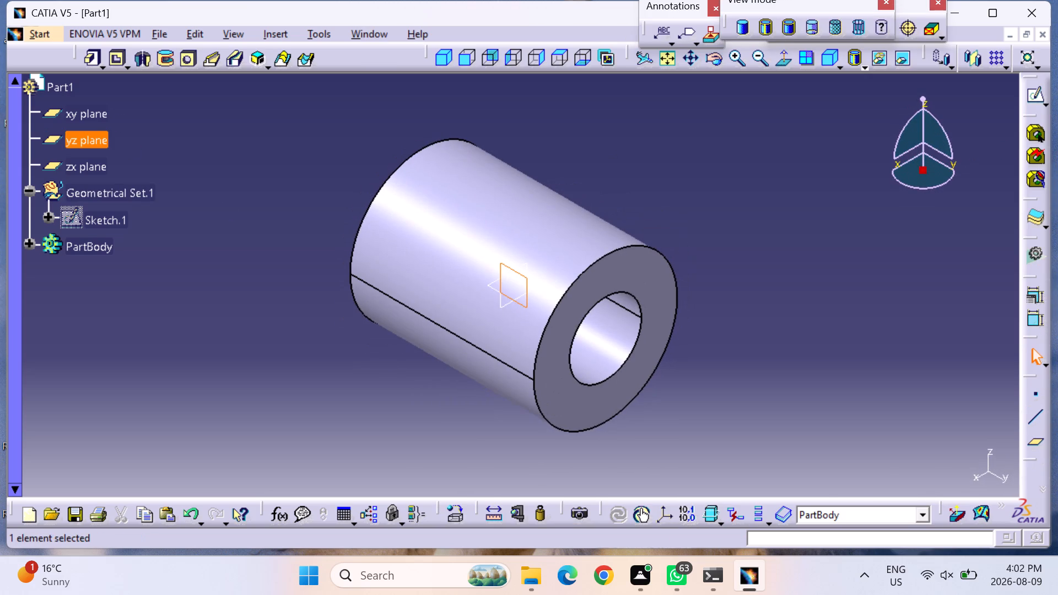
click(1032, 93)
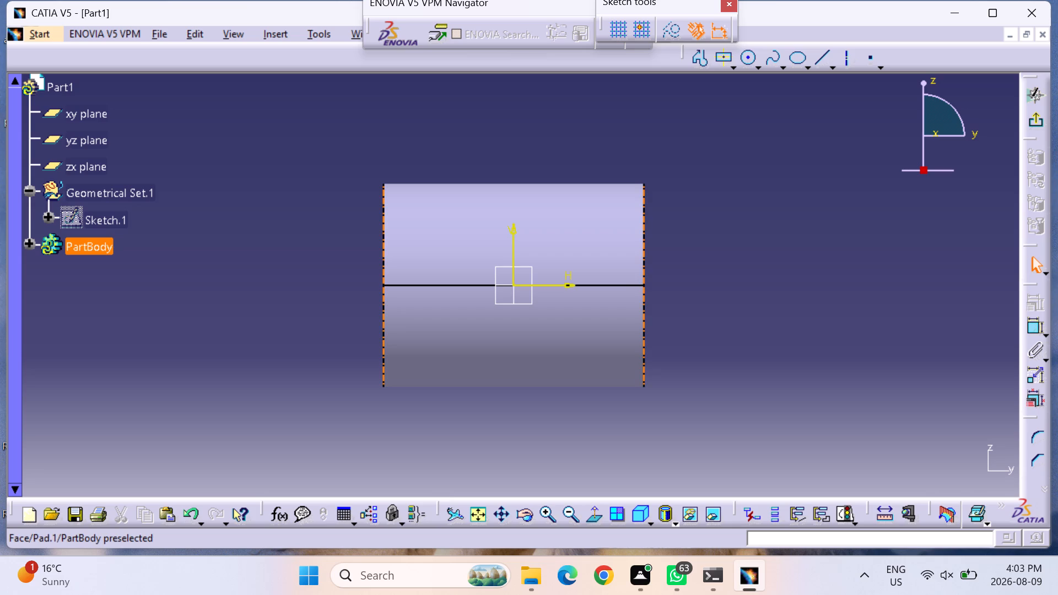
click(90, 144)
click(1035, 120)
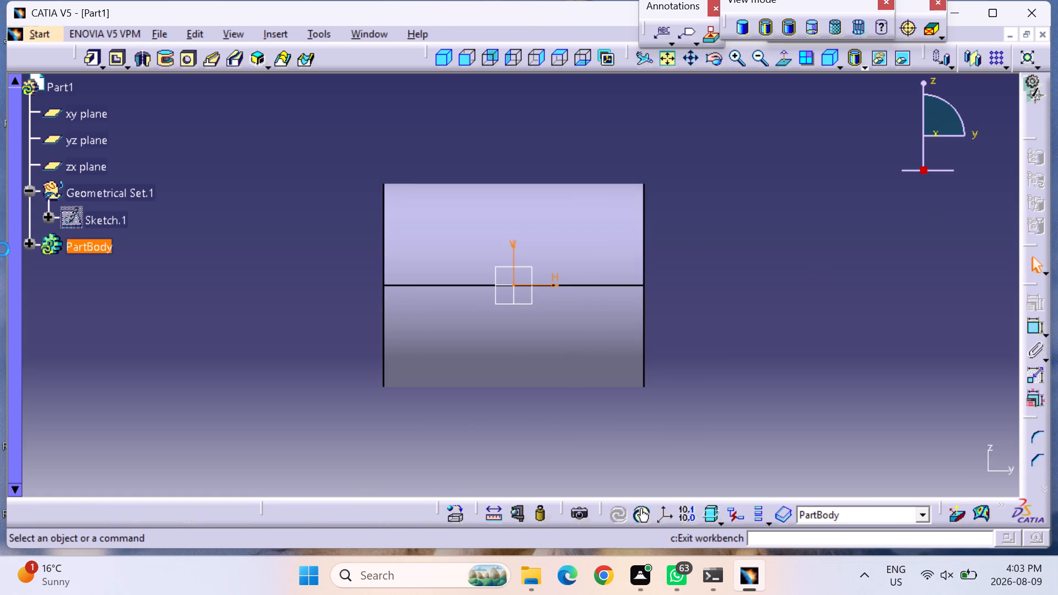
On the yz plane, sketch a closed upright rectangle about 10 mm wide and 37 mm high, standing on the hollow cylinder's top edge.
click(84, 144)
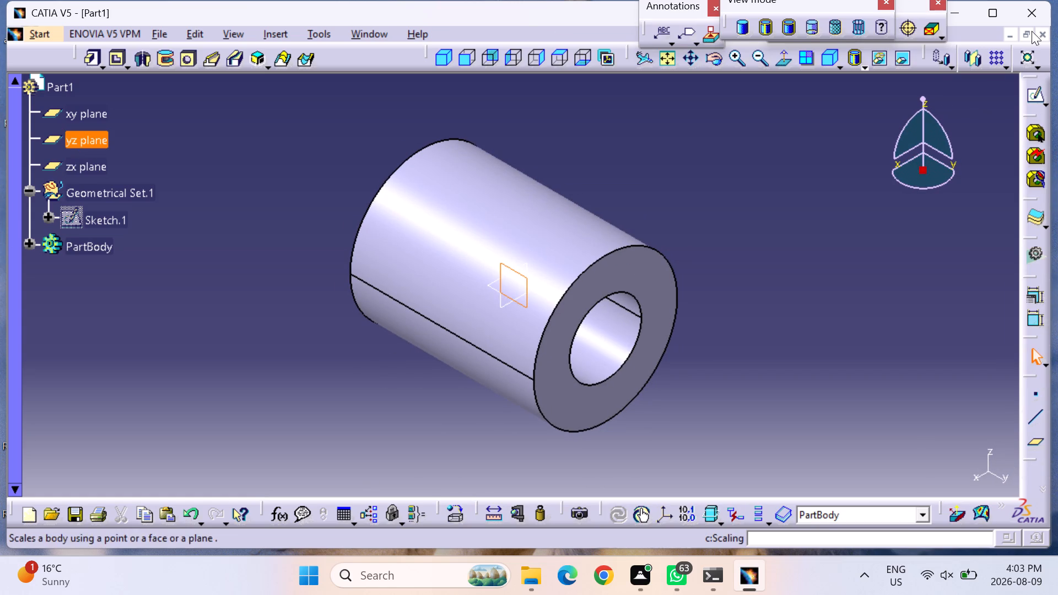
click(1034, 93)
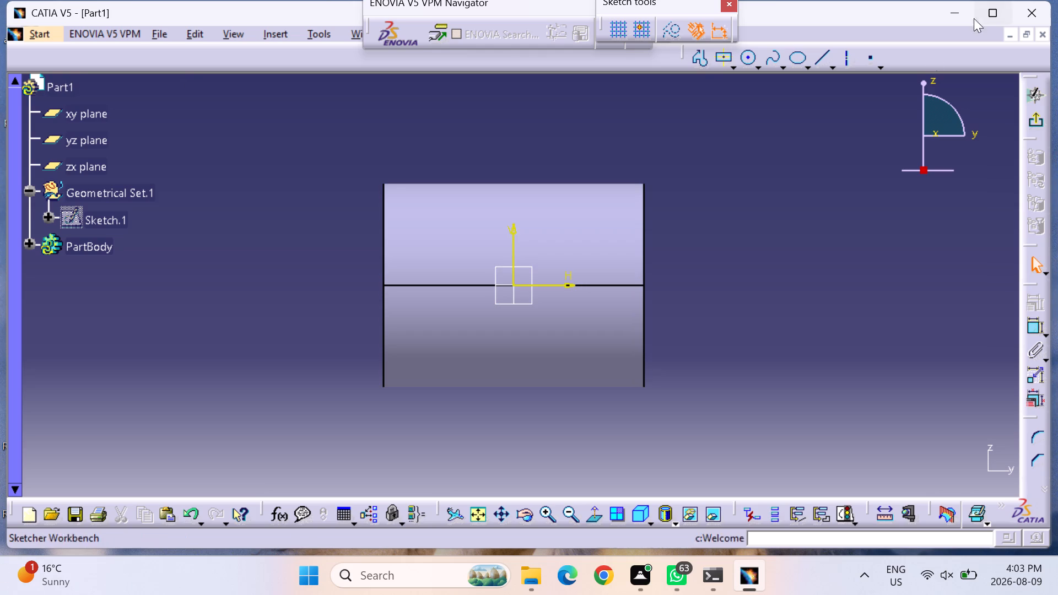
click(700, 58)
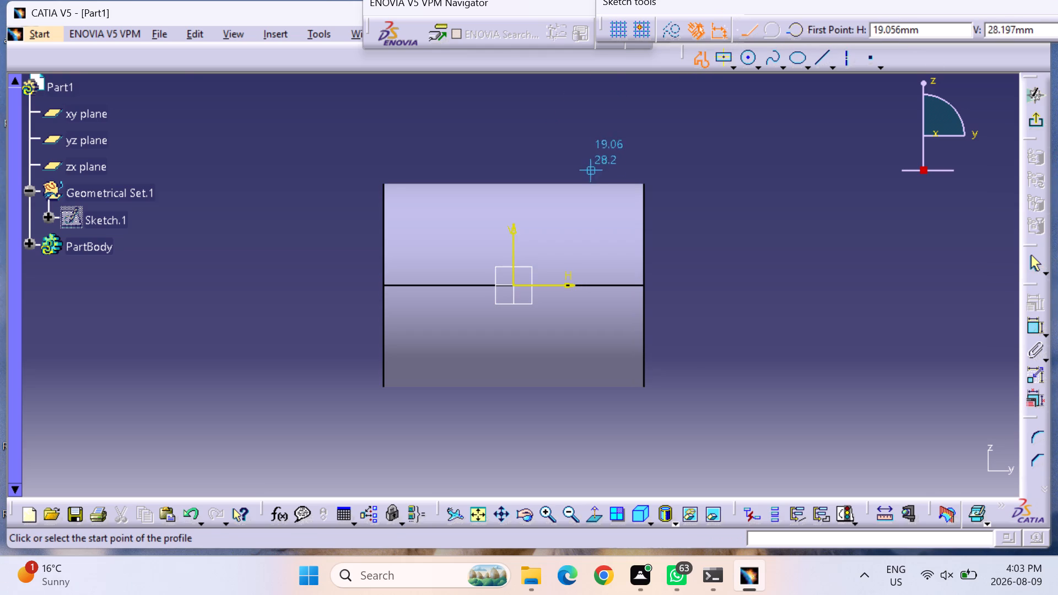
click(579, 183)
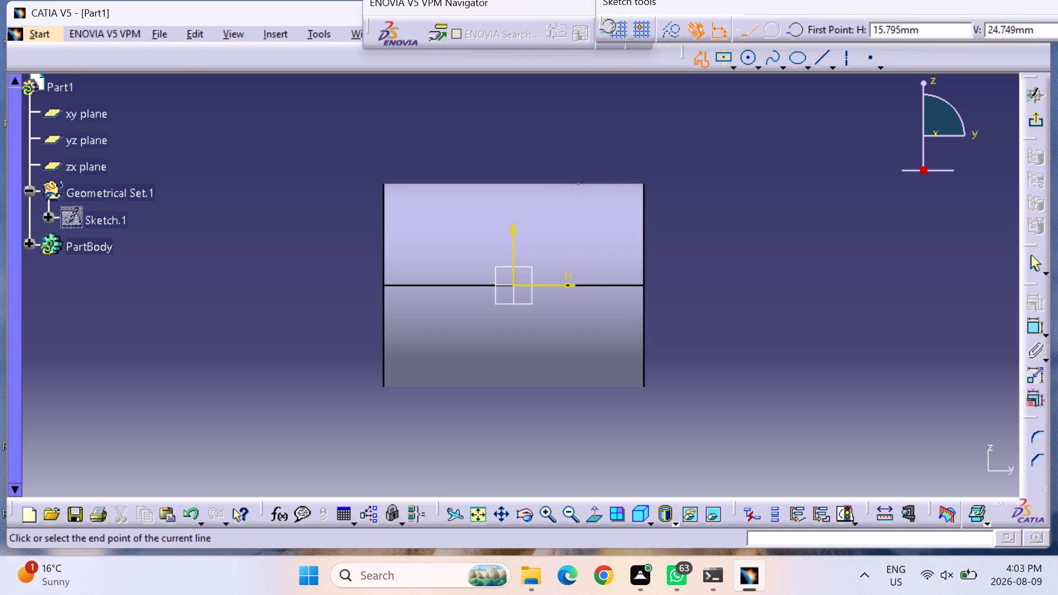
middle_drag(581, 118, 575, 166)
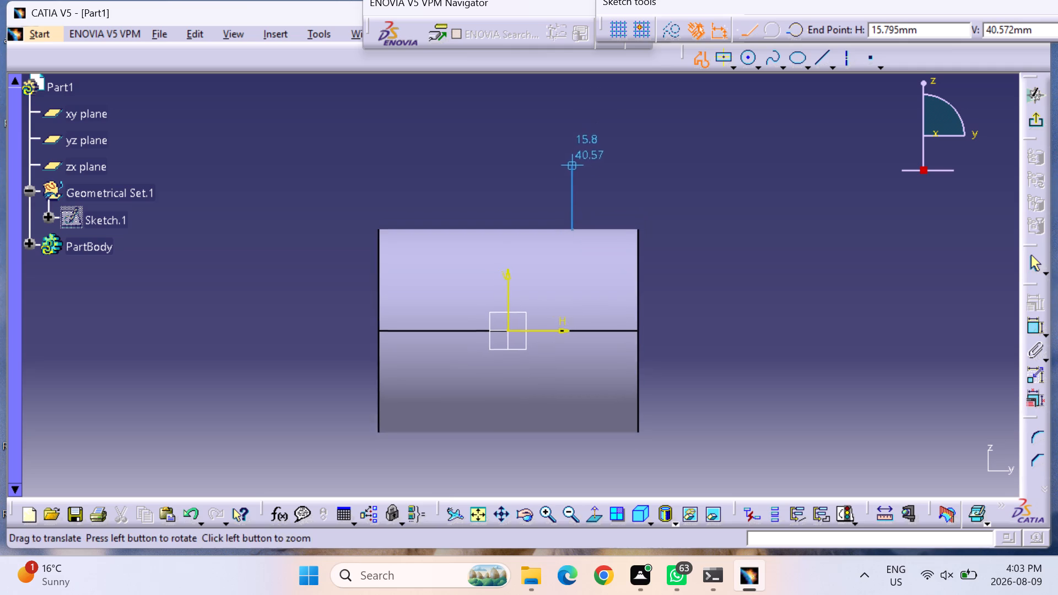
middle_drag(575, 166, 568, 221)
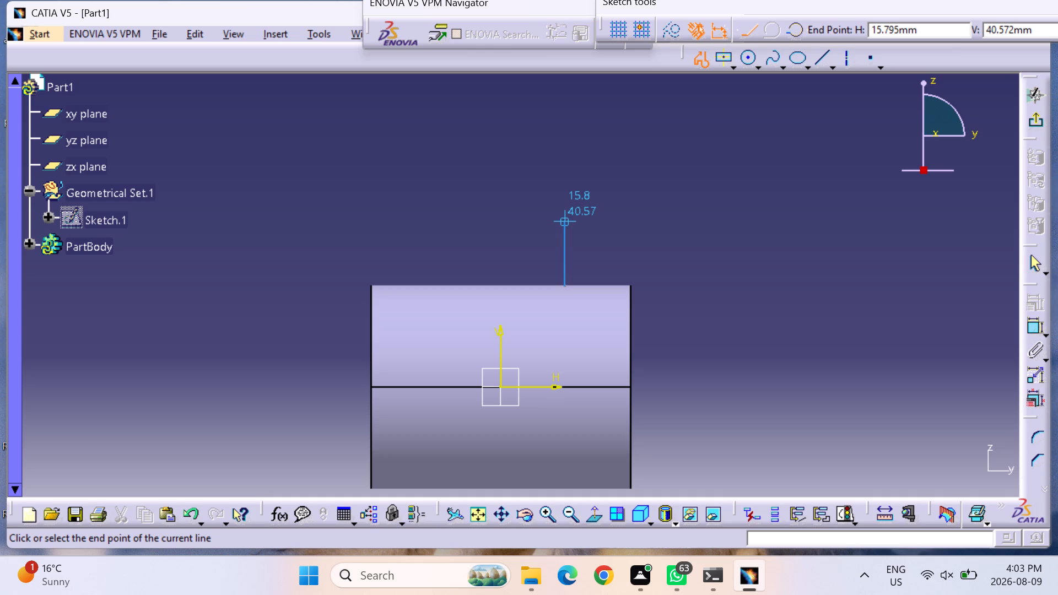
click(565, 132)
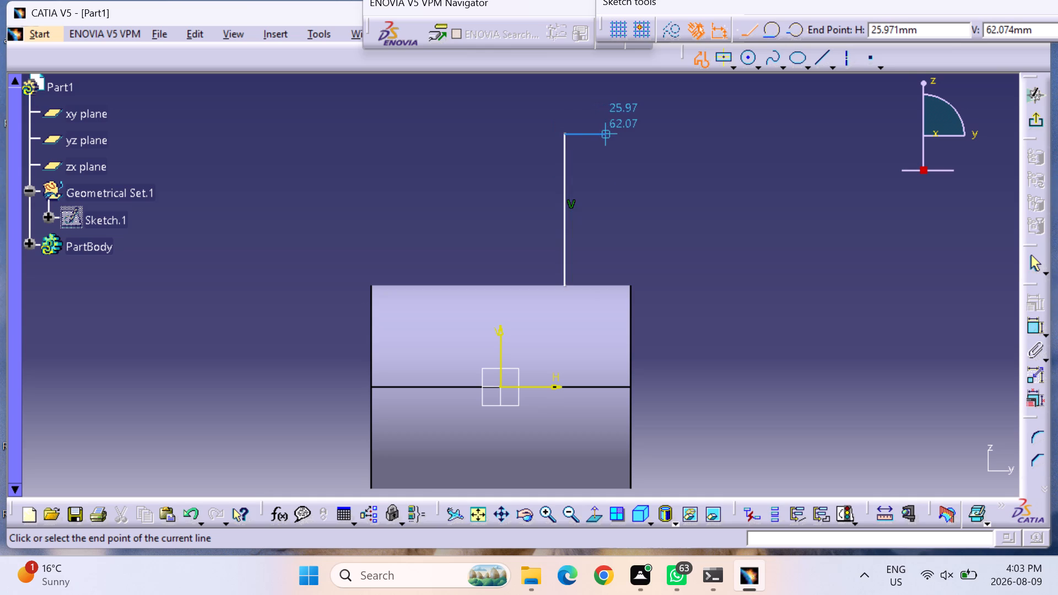
click(606, 132)
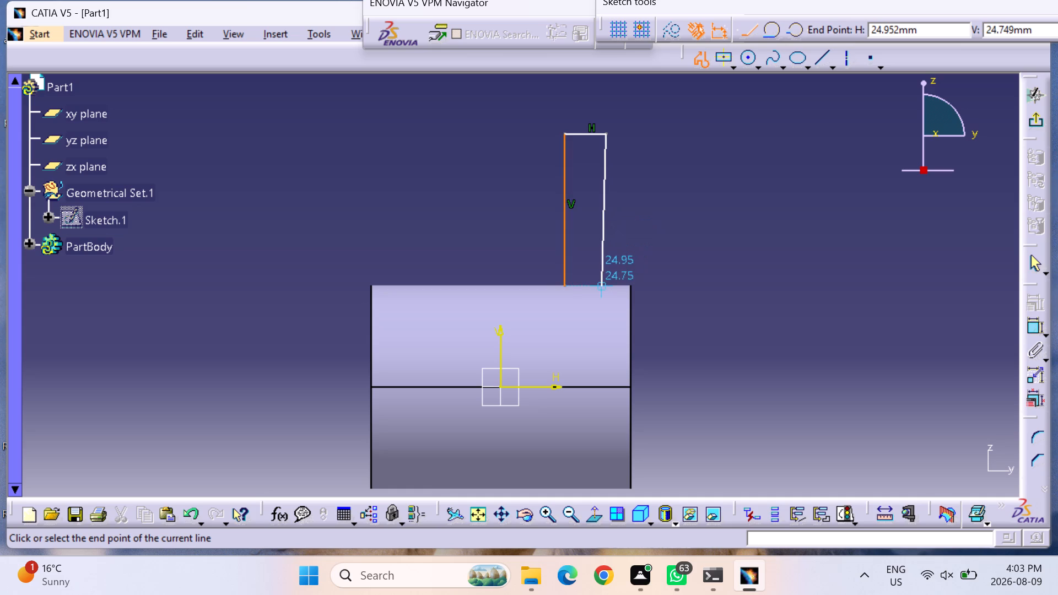
click(606, 283)
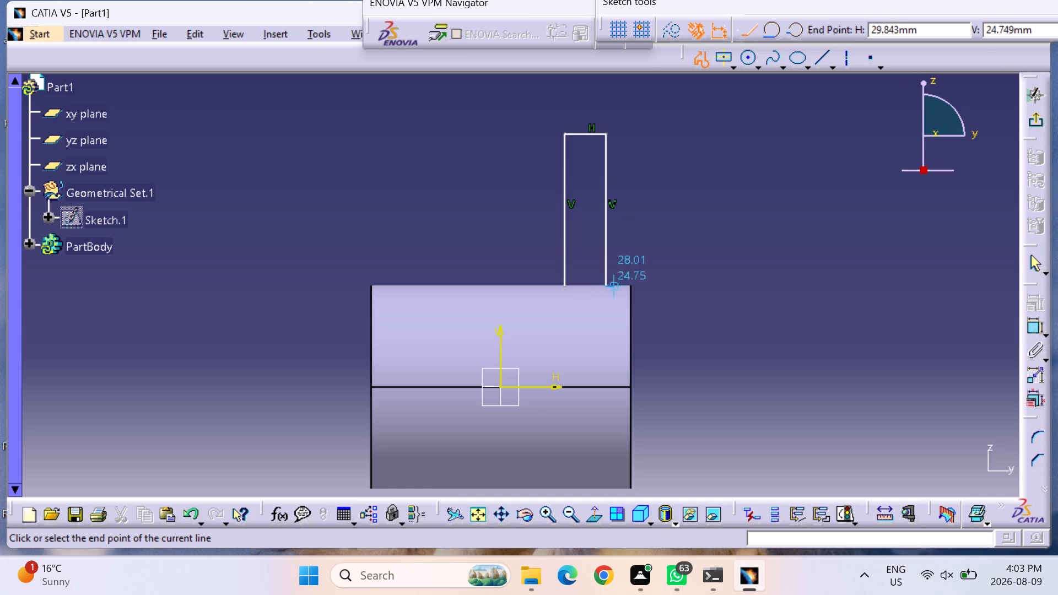
click(559, 287)
key(Escape)
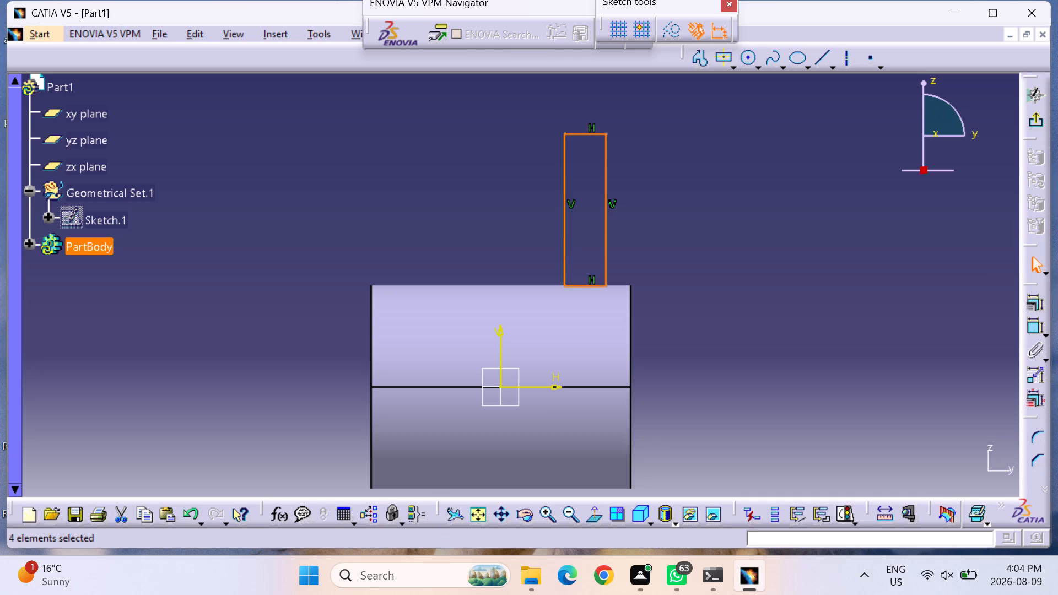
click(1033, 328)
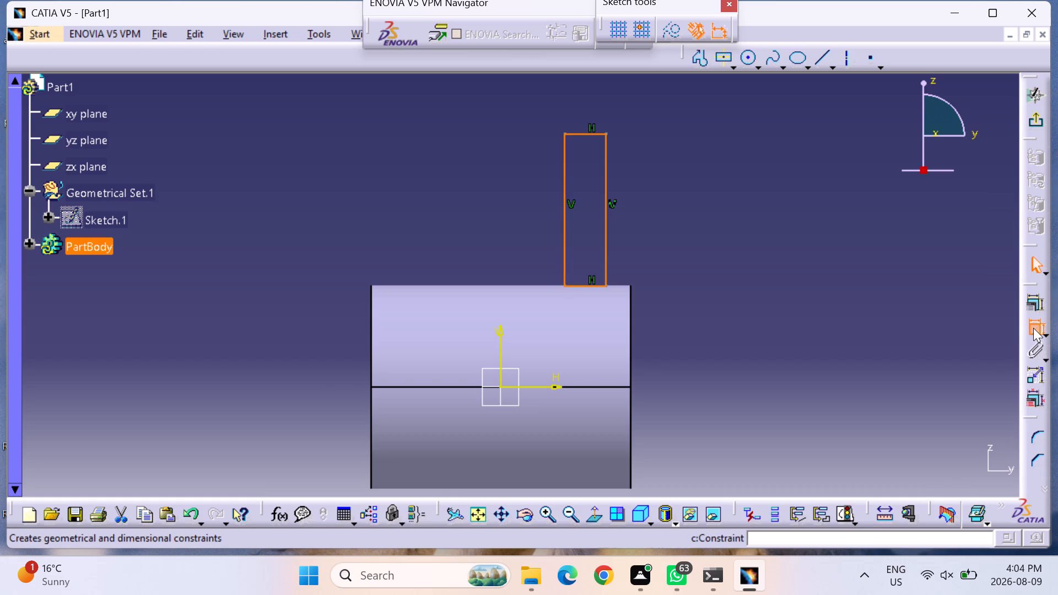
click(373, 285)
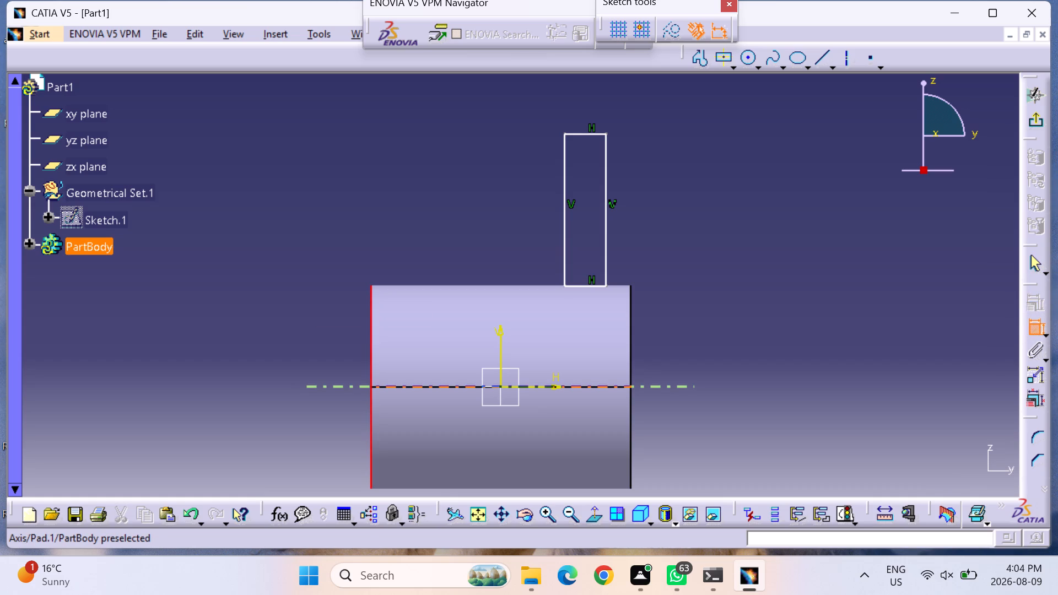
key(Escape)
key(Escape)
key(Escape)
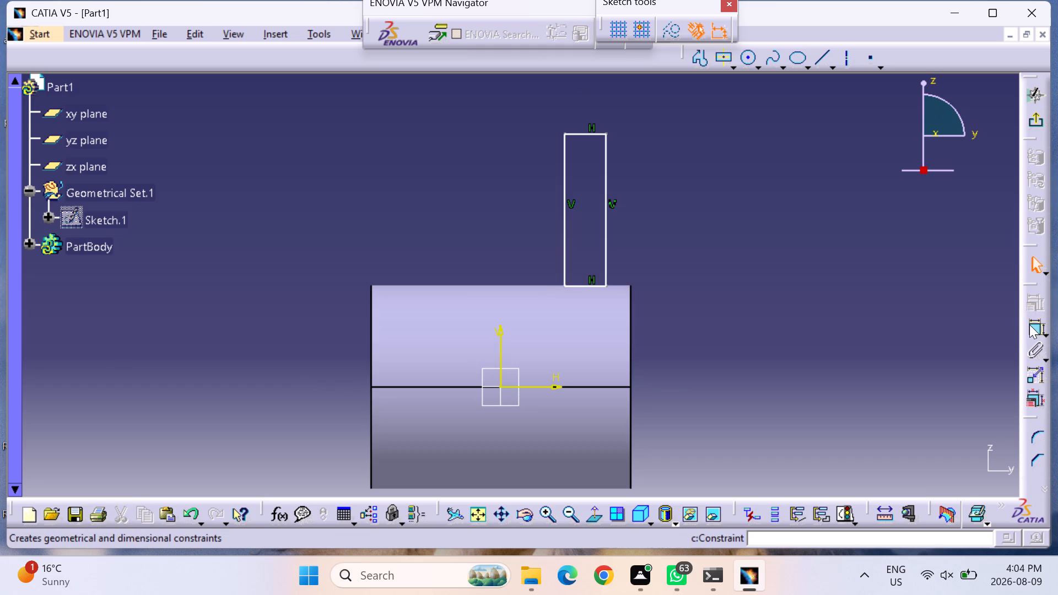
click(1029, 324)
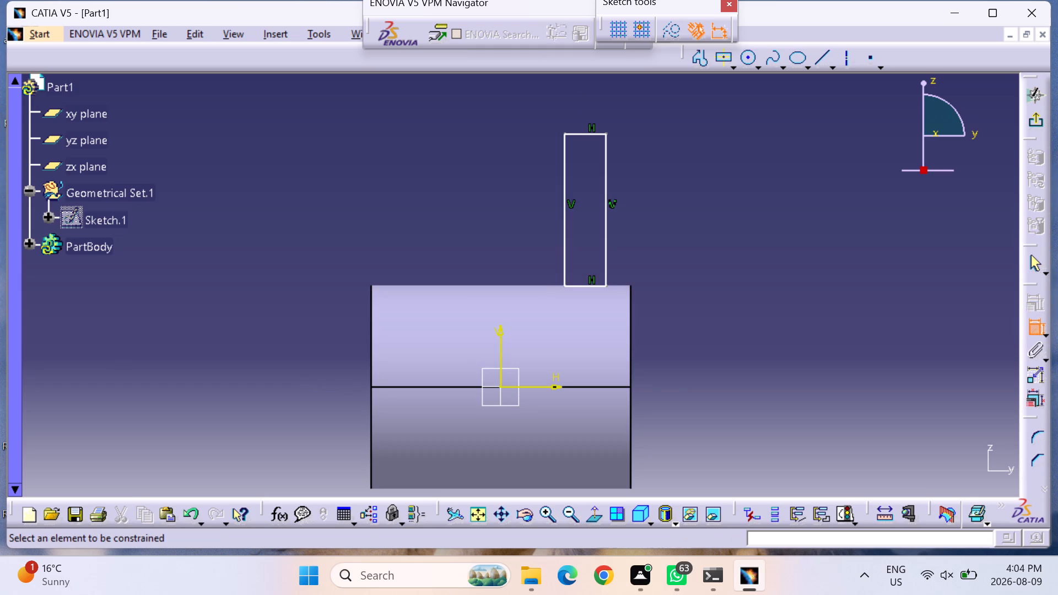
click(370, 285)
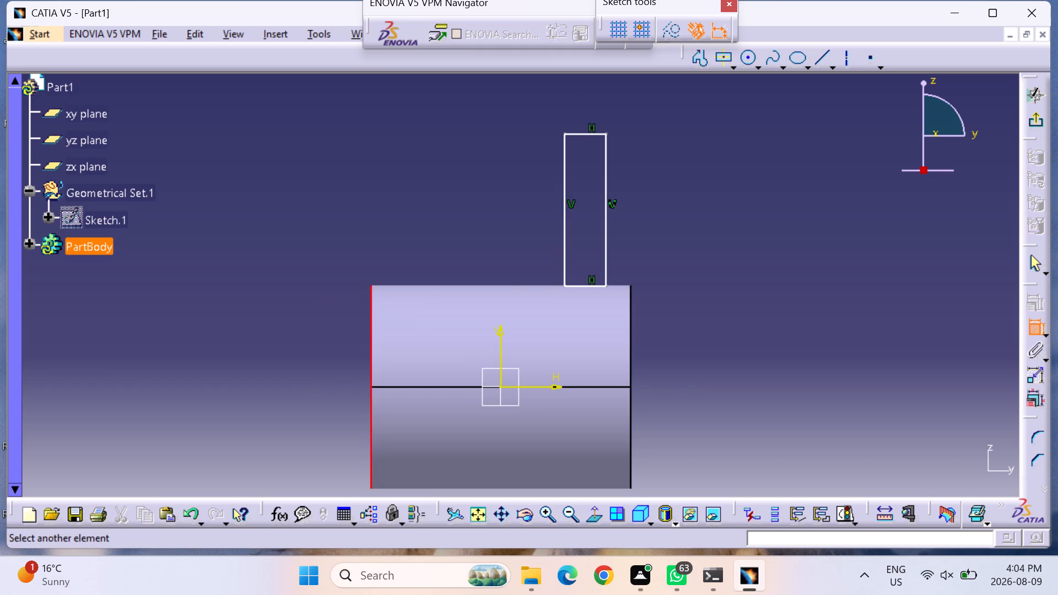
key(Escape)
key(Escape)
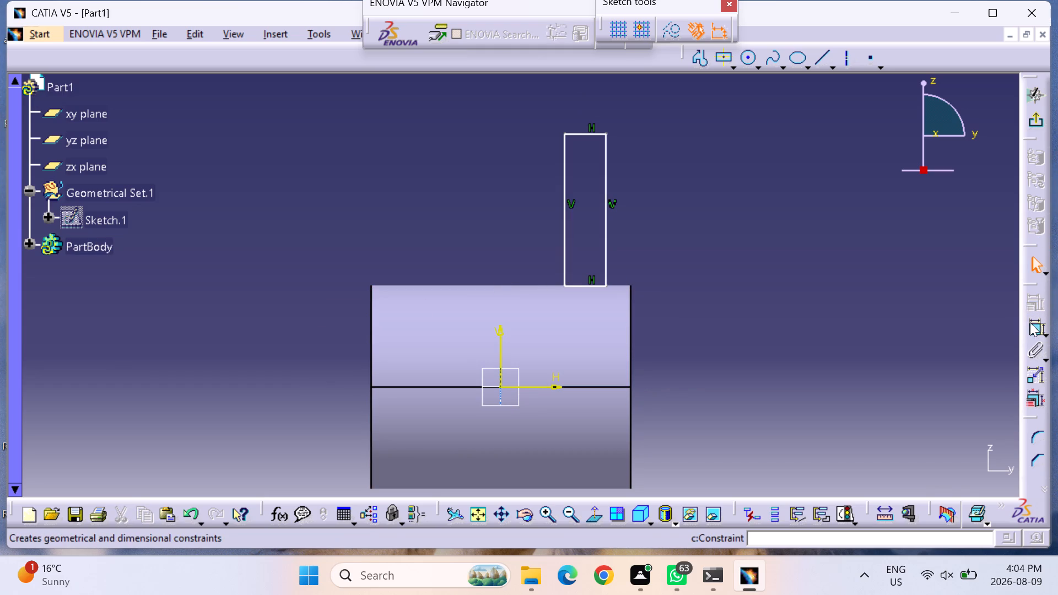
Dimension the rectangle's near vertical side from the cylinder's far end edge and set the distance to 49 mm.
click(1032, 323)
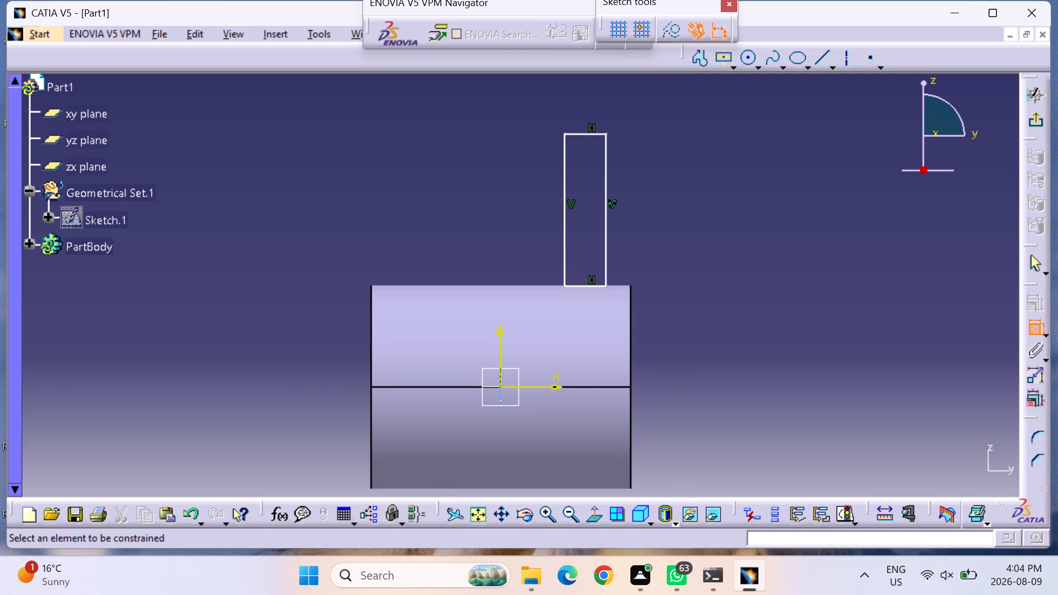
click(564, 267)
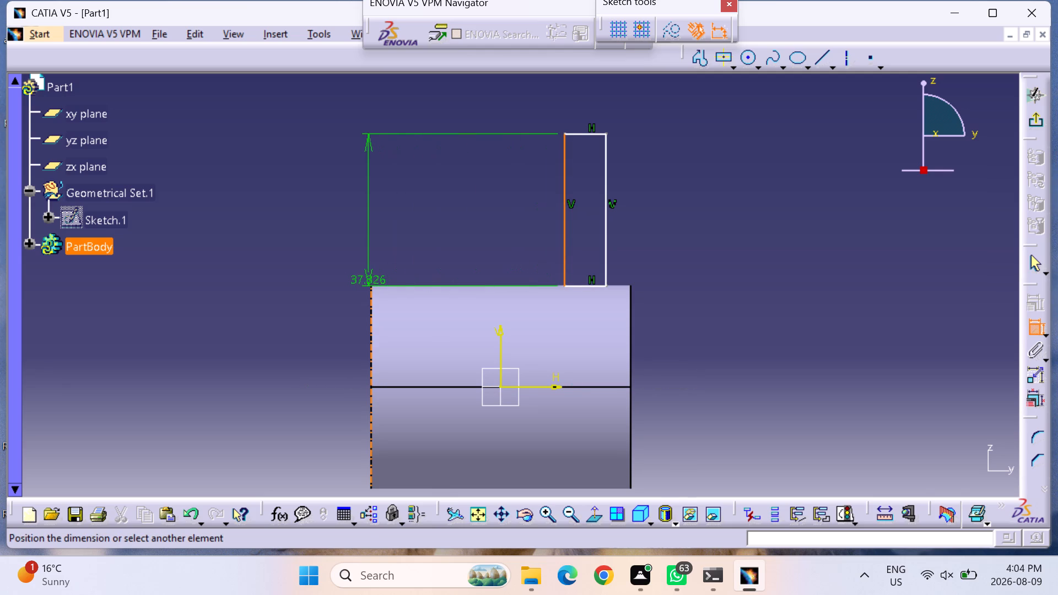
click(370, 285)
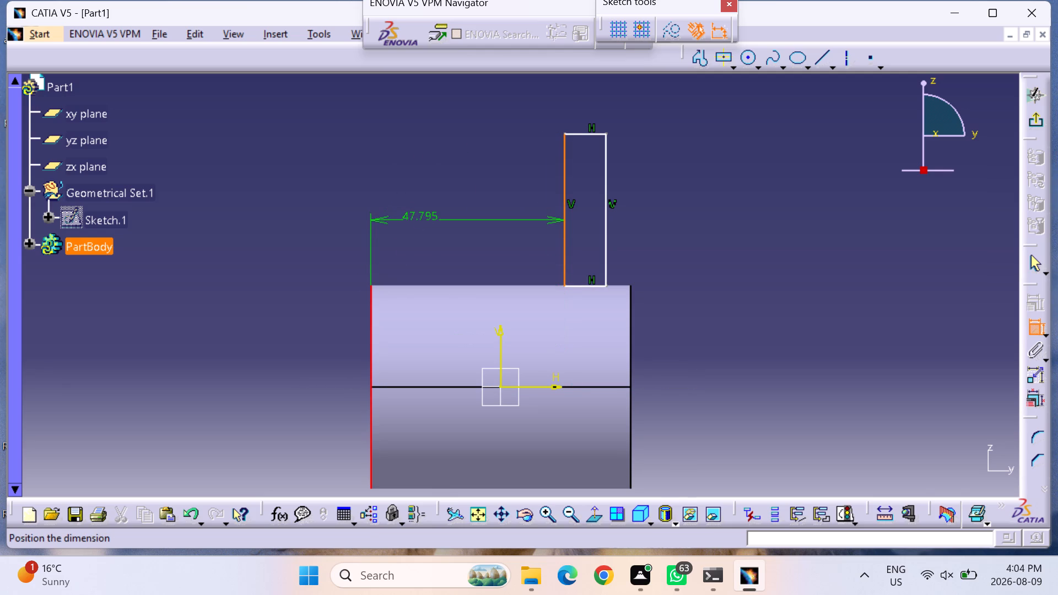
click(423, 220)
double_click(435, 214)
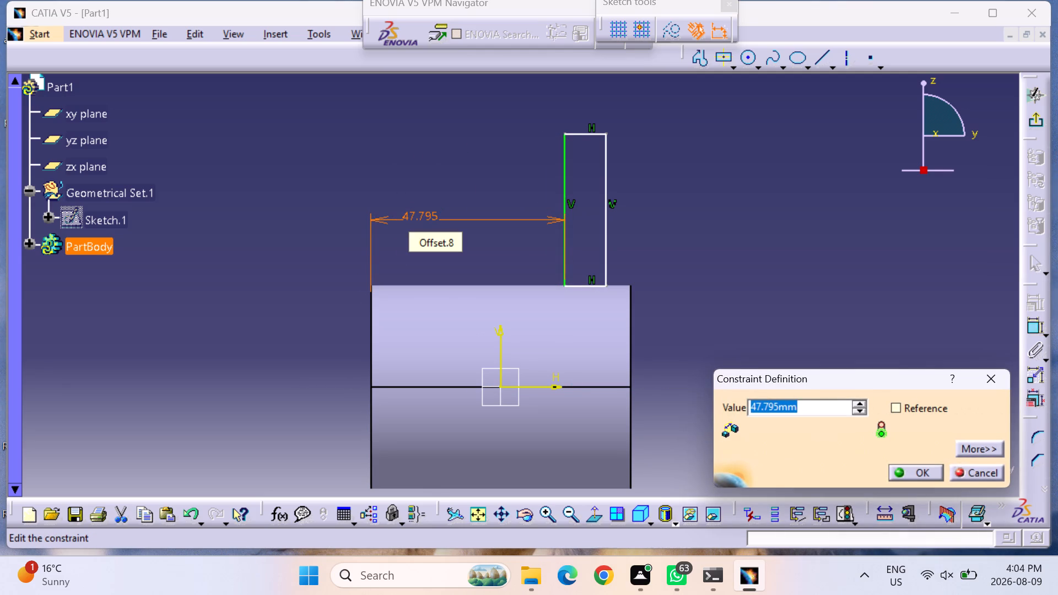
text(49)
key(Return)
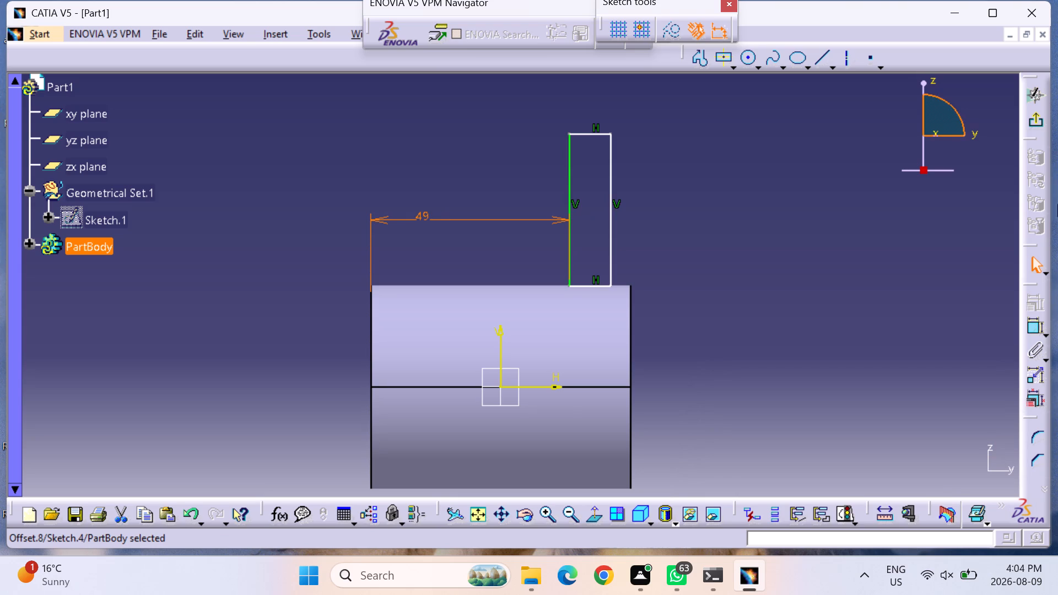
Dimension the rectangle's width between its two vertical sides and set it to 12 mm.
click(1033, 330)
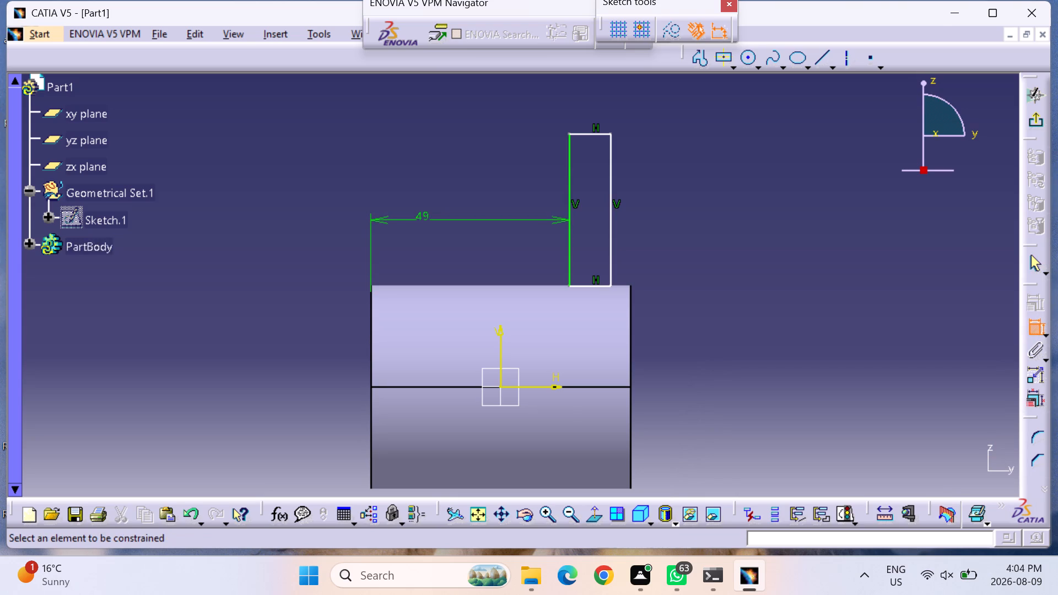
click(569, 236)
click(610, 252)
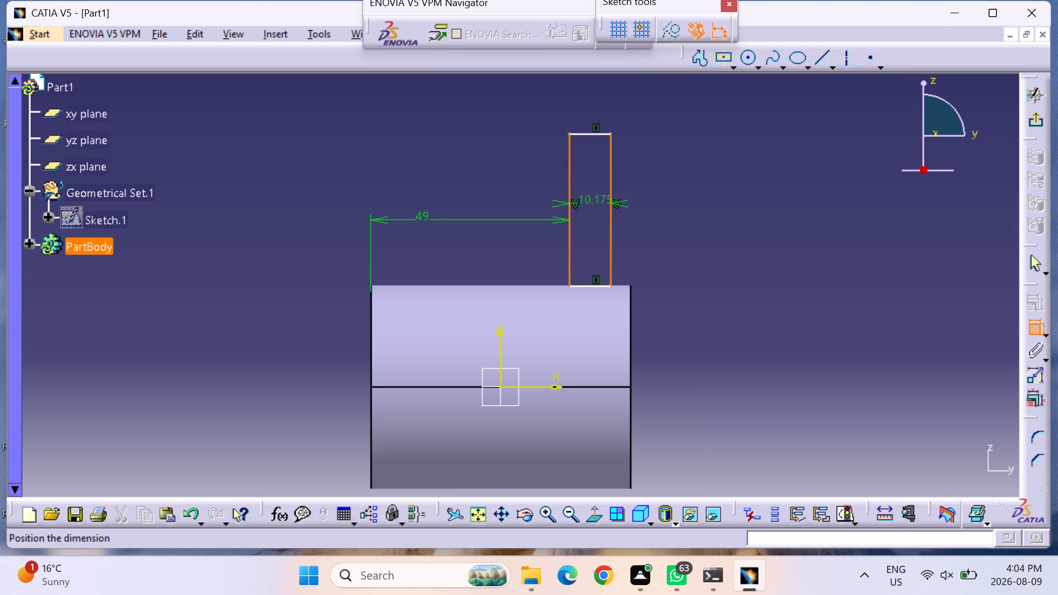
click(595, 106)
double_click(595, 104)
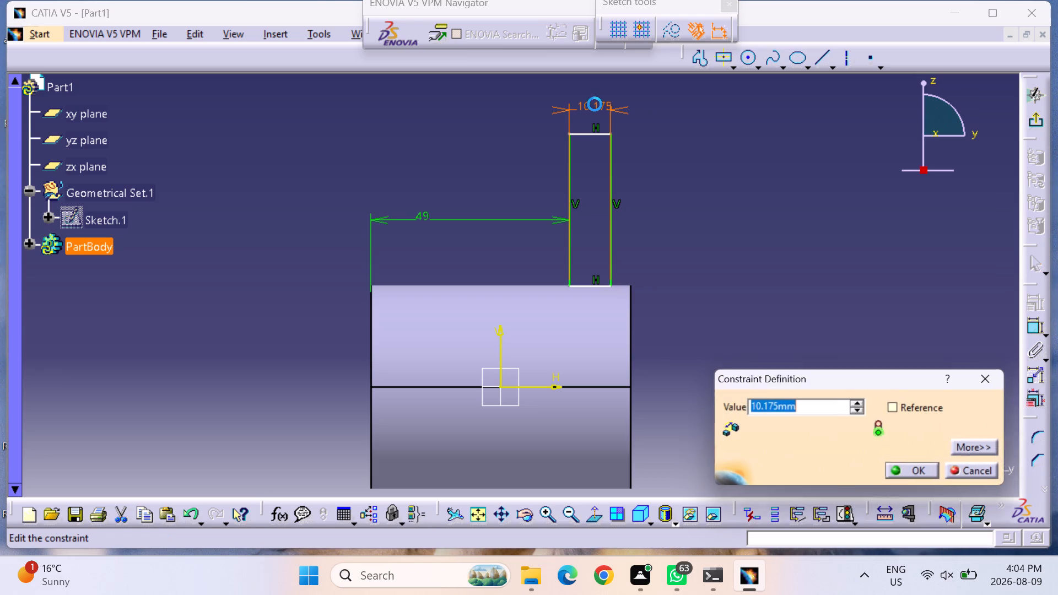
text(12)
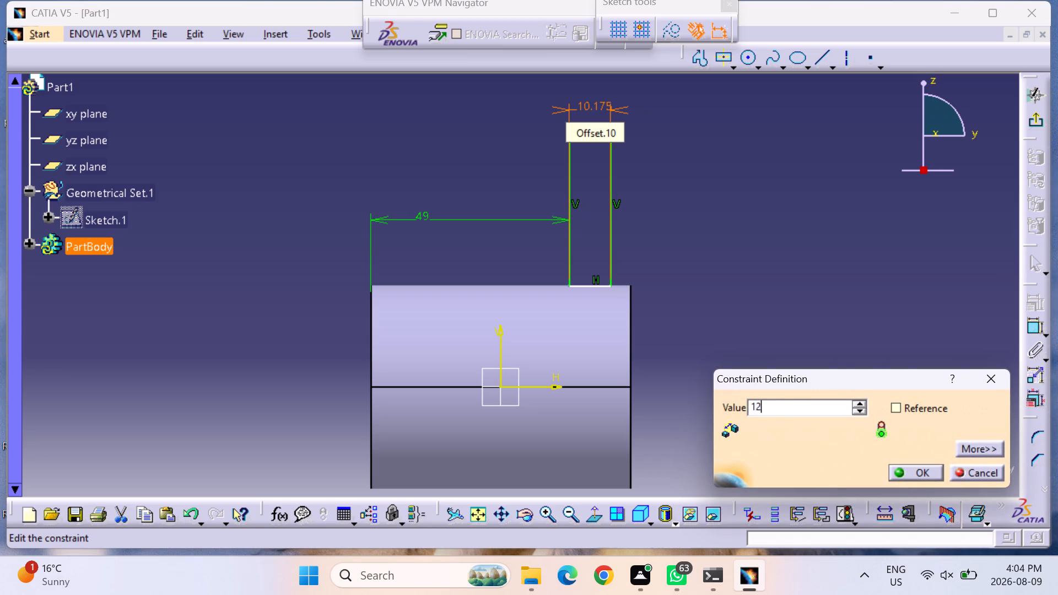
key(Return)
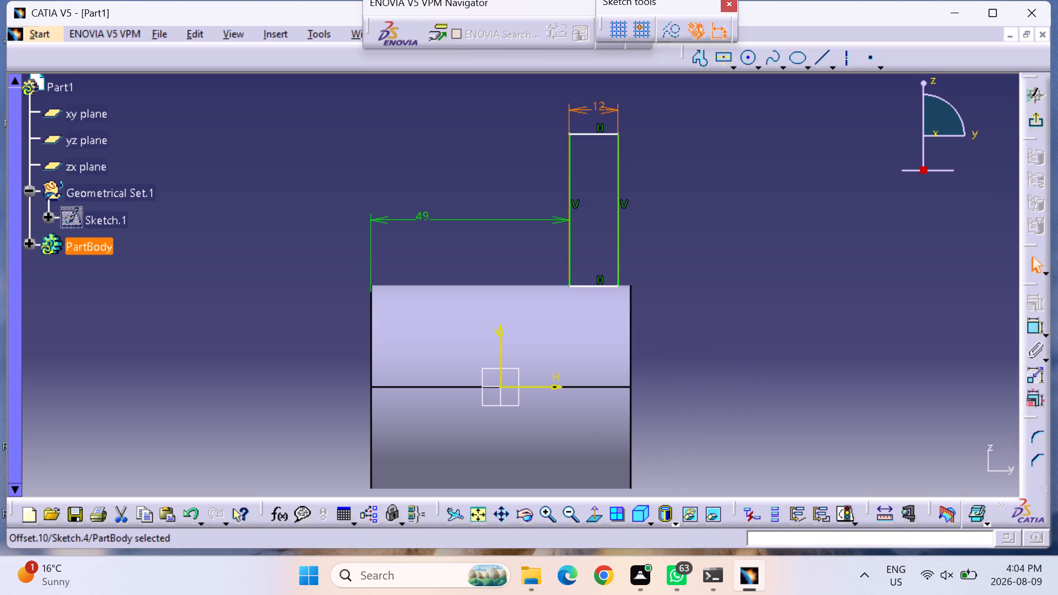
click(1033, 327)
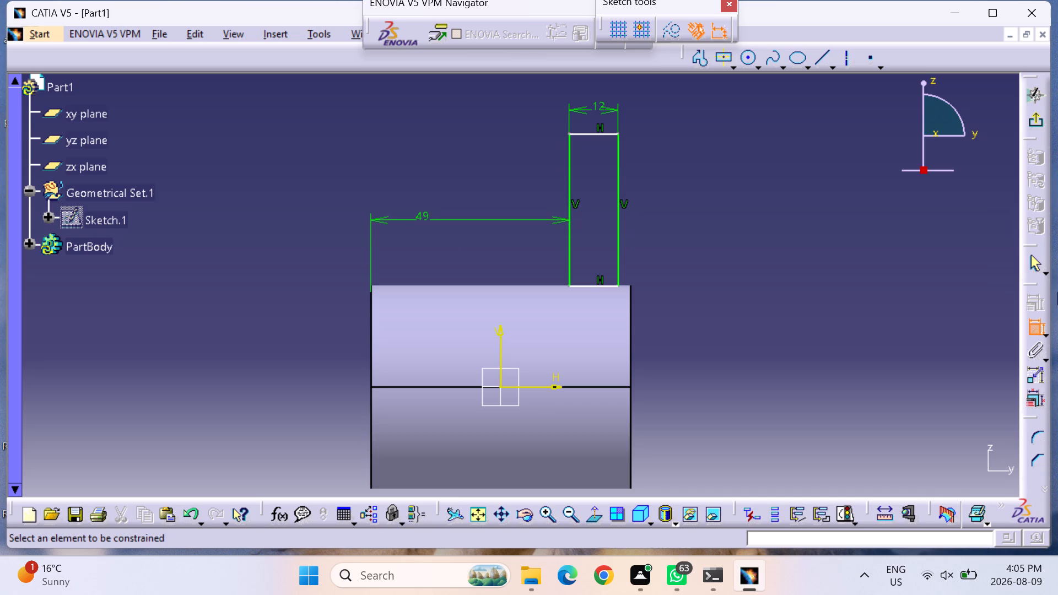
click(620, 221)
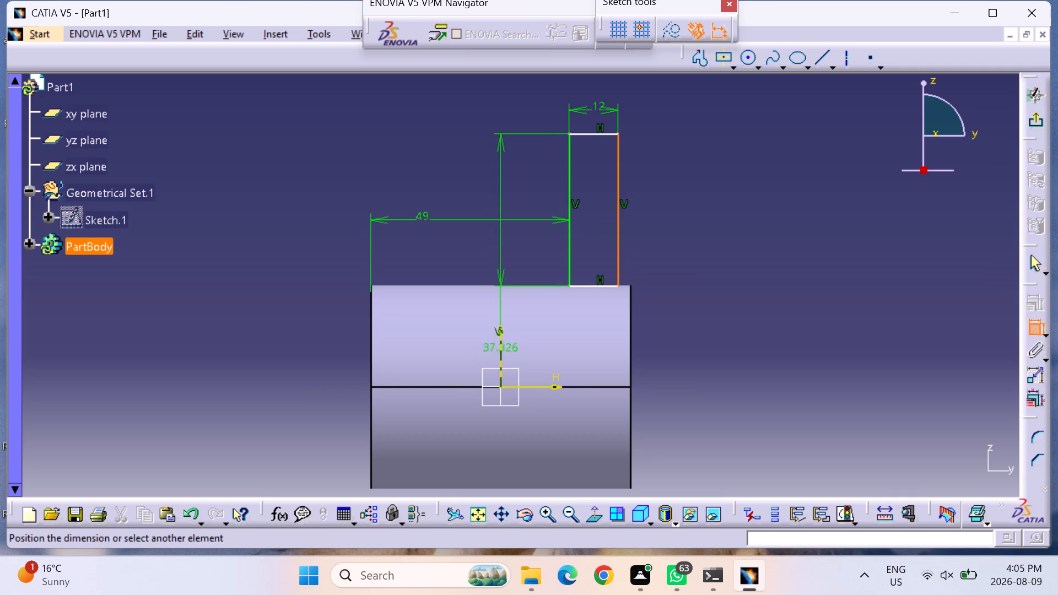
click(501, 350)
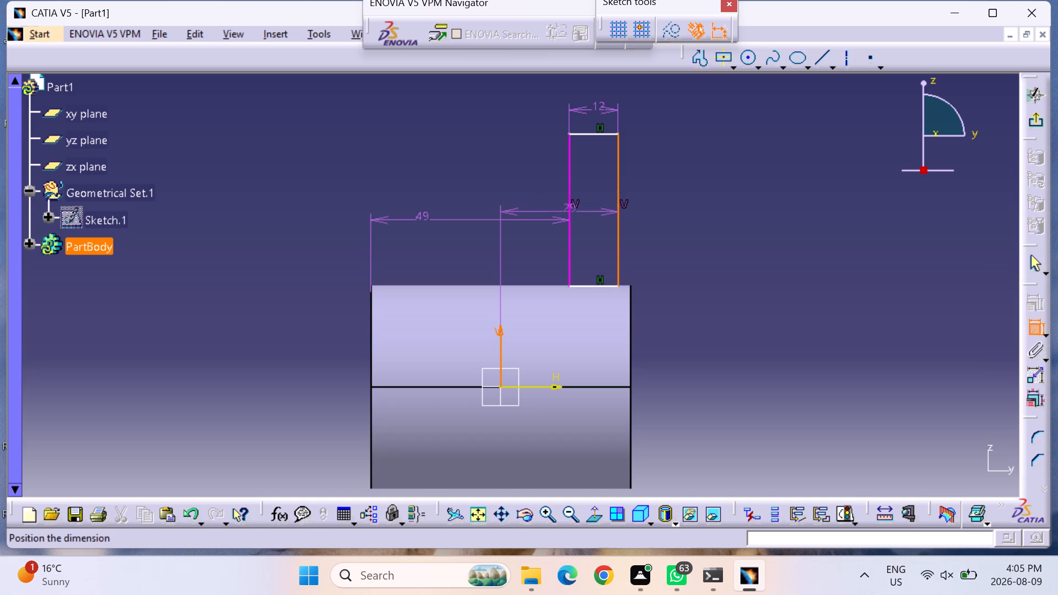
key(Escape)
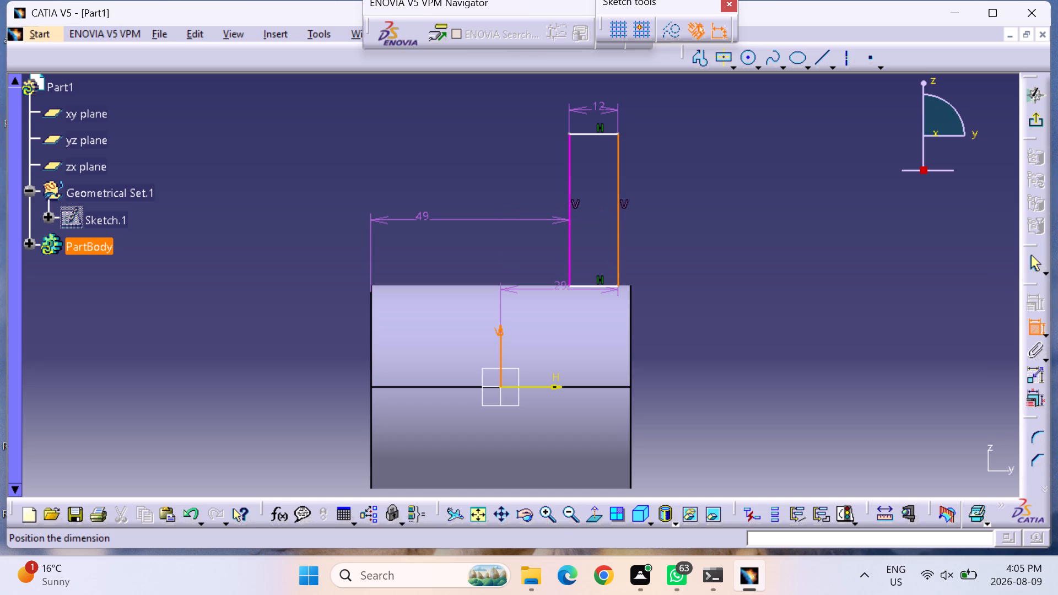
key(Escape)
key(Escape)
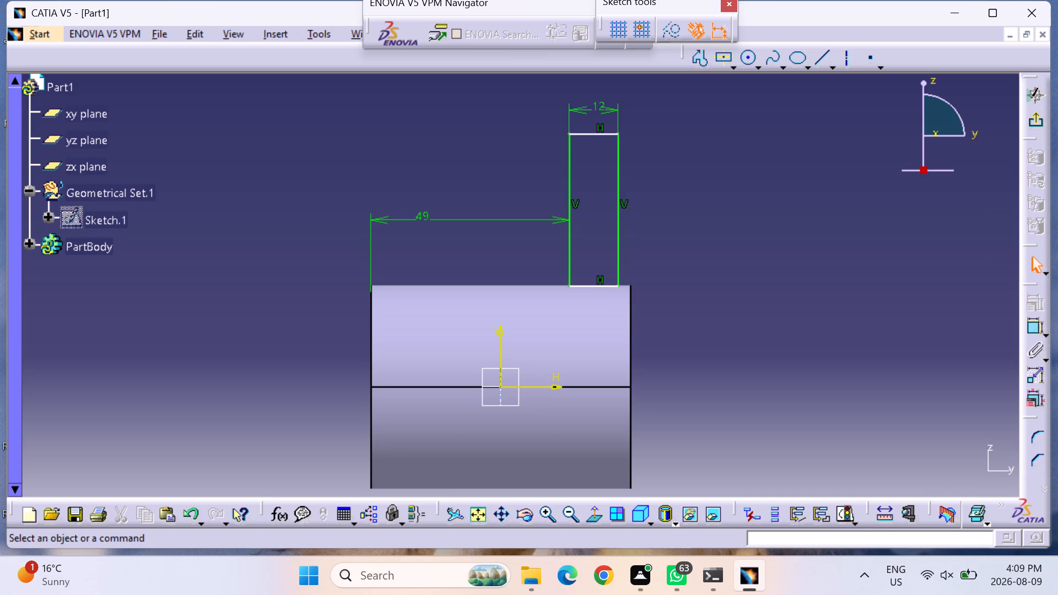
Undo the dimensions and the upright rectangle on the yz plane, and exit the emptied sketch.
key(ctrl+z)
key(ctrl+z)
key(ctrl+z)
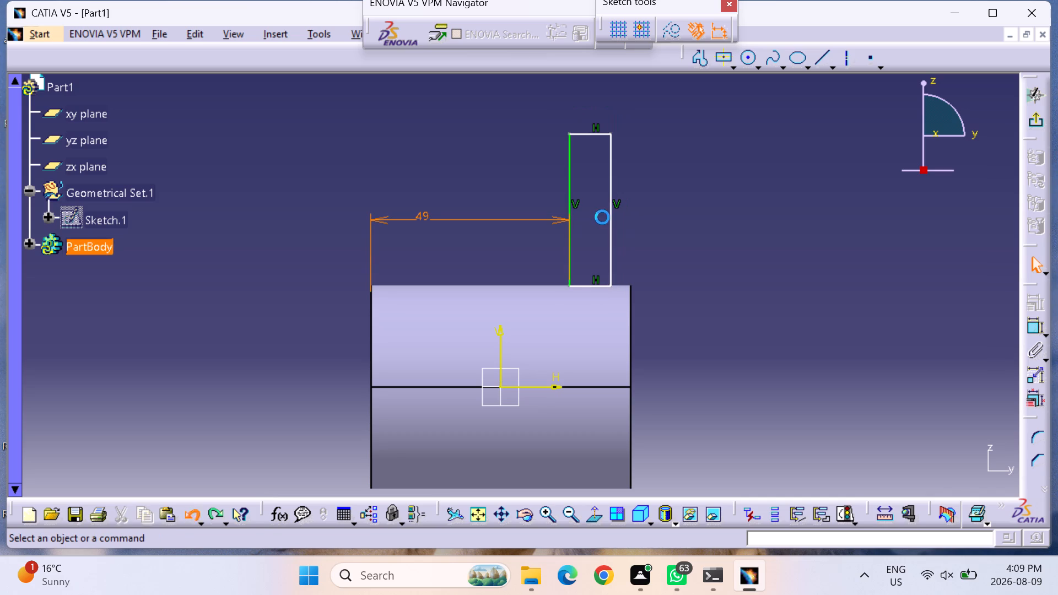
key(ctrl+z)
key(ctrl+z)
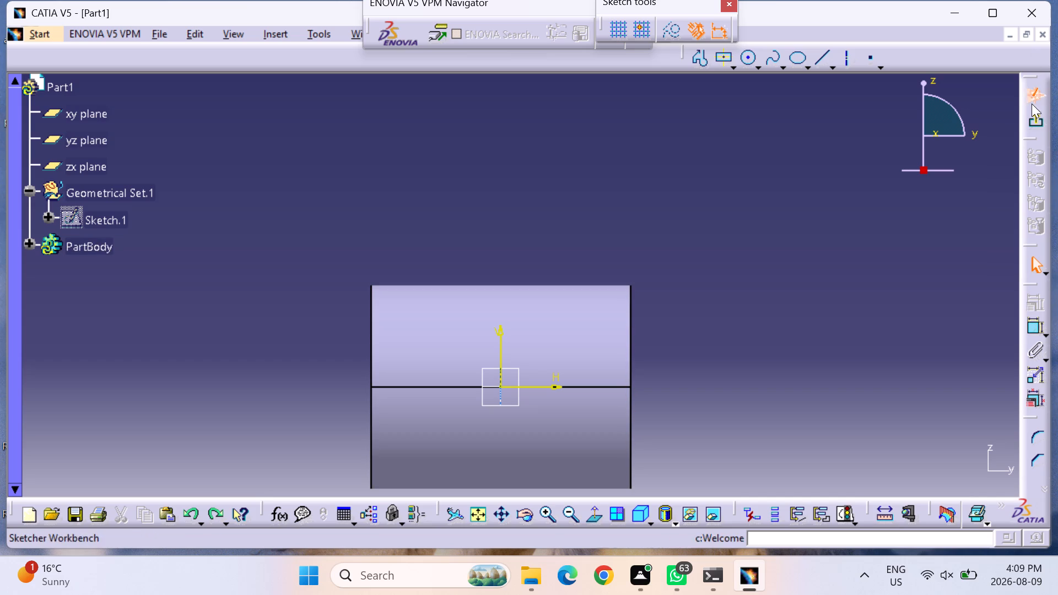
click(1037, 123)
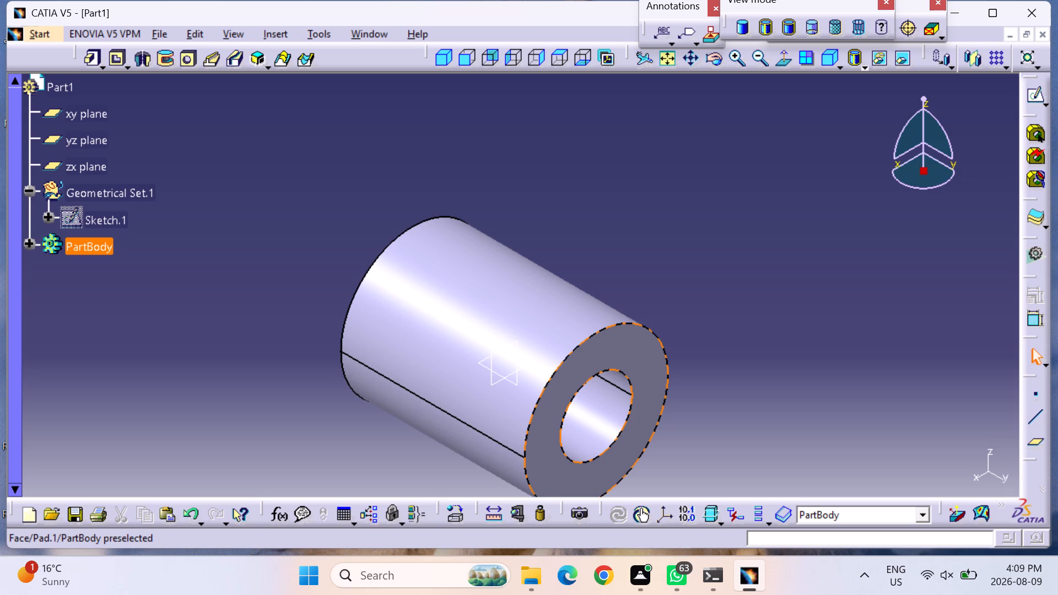
On the hollow cylinder's ring-shaped end face, sketch an open profile from the origin: about 25 mm down, 73 mm toward negative H, 14 mm up.
click(571, 381)
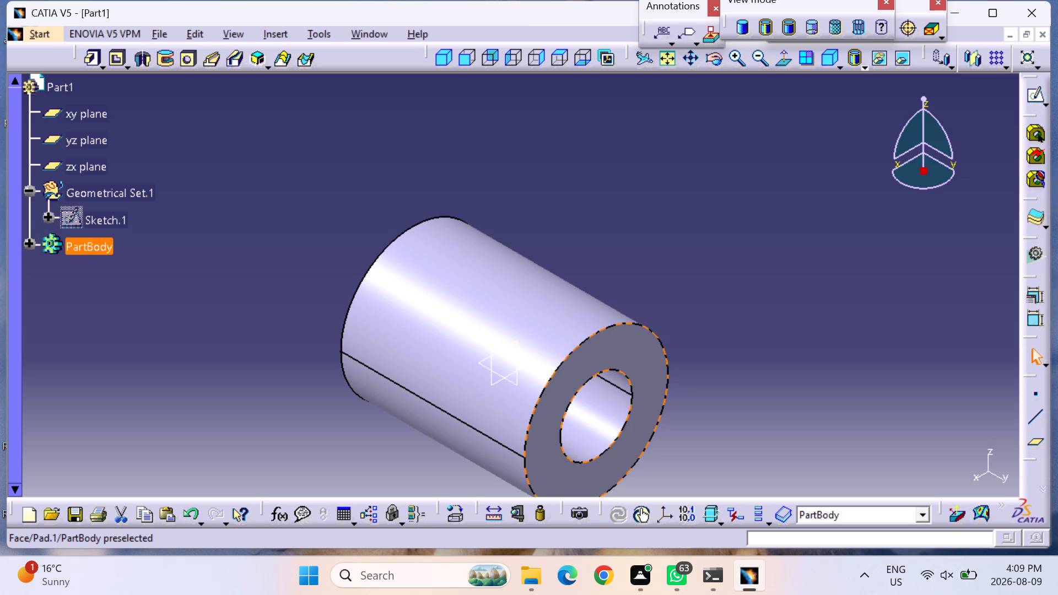
click(1035, 93)
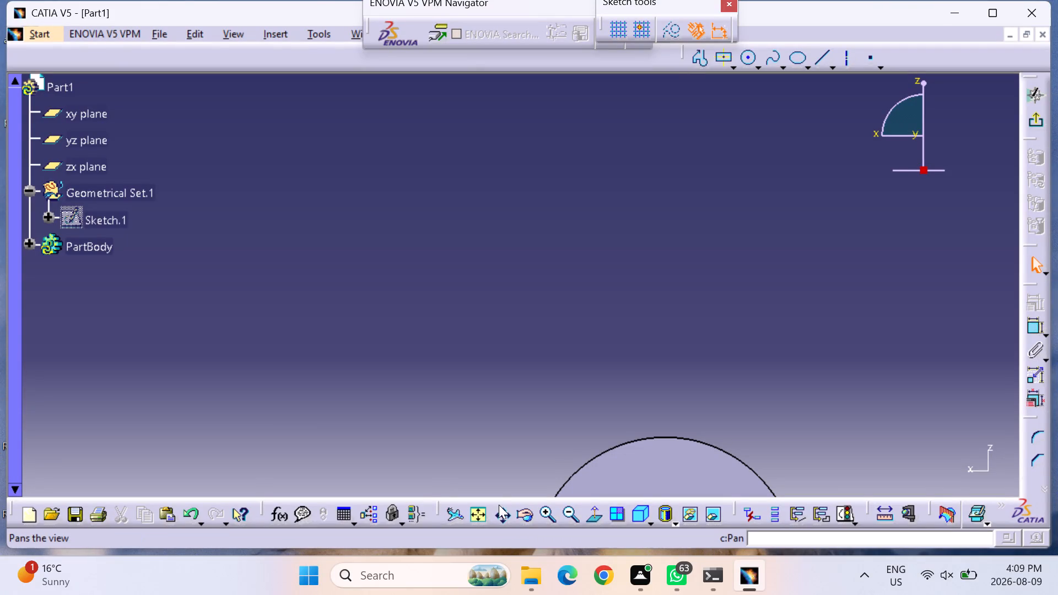
click(483, 517)
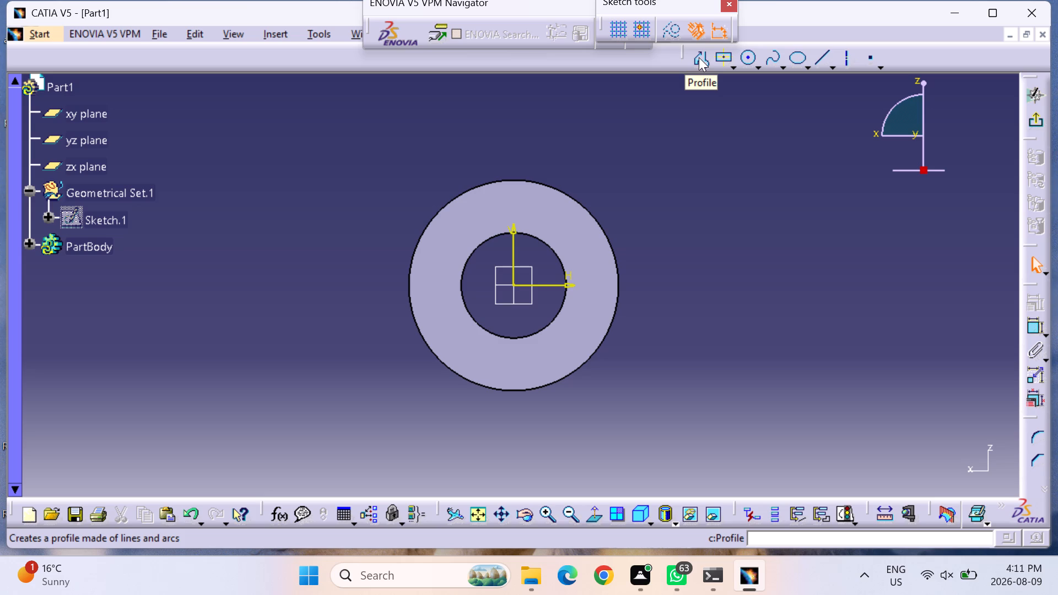
click(699, 57)
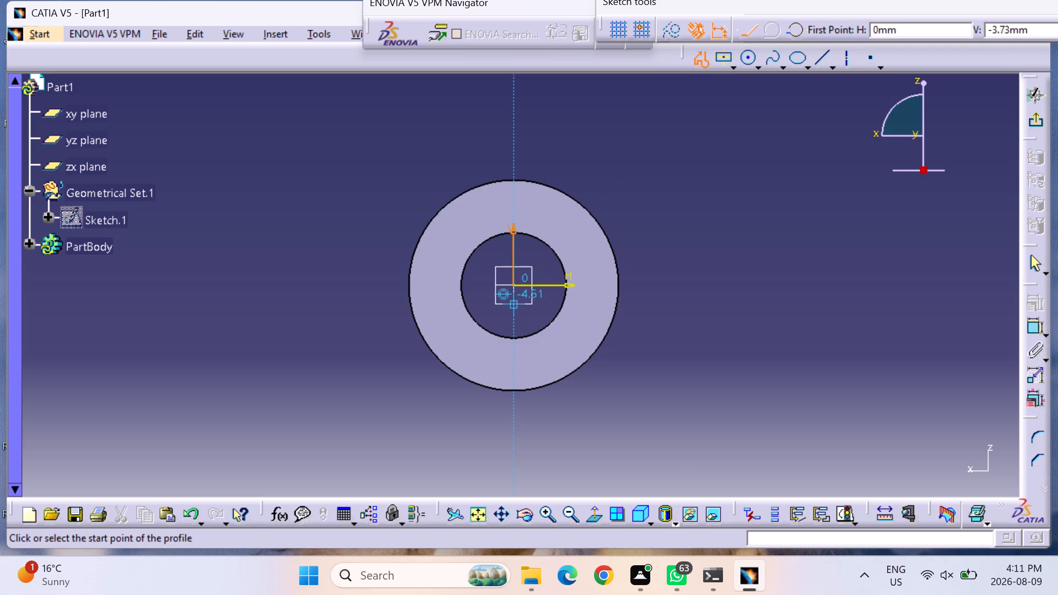
click(514, 283)
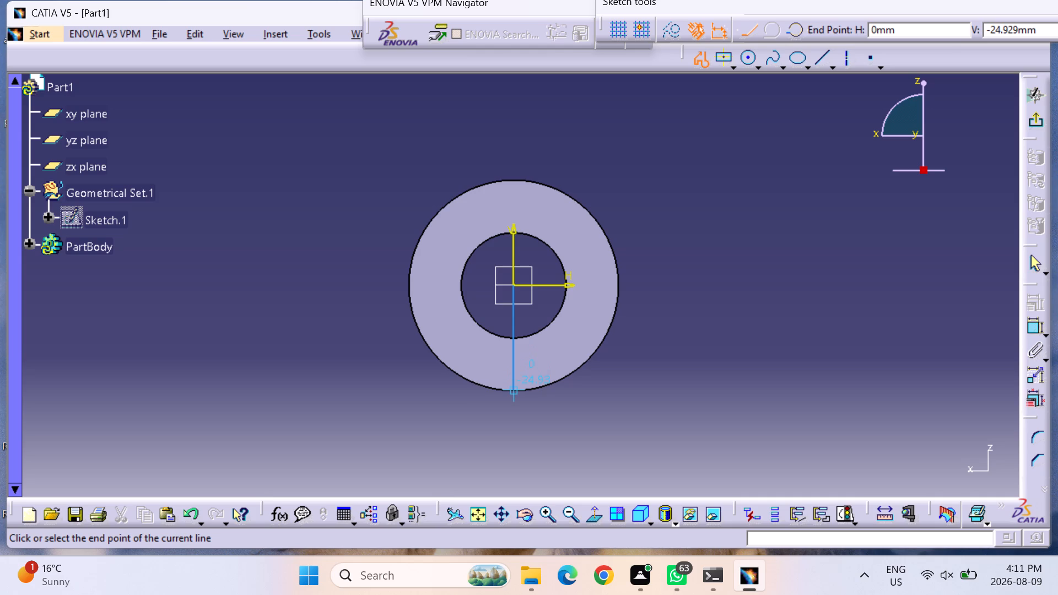
click(512, 392)
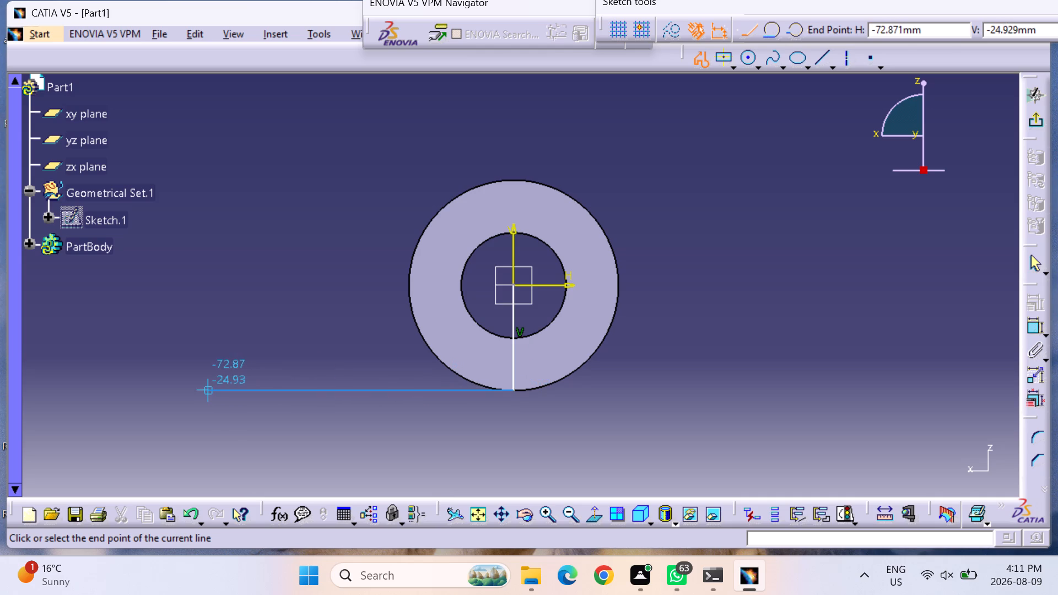
click(208, 391)
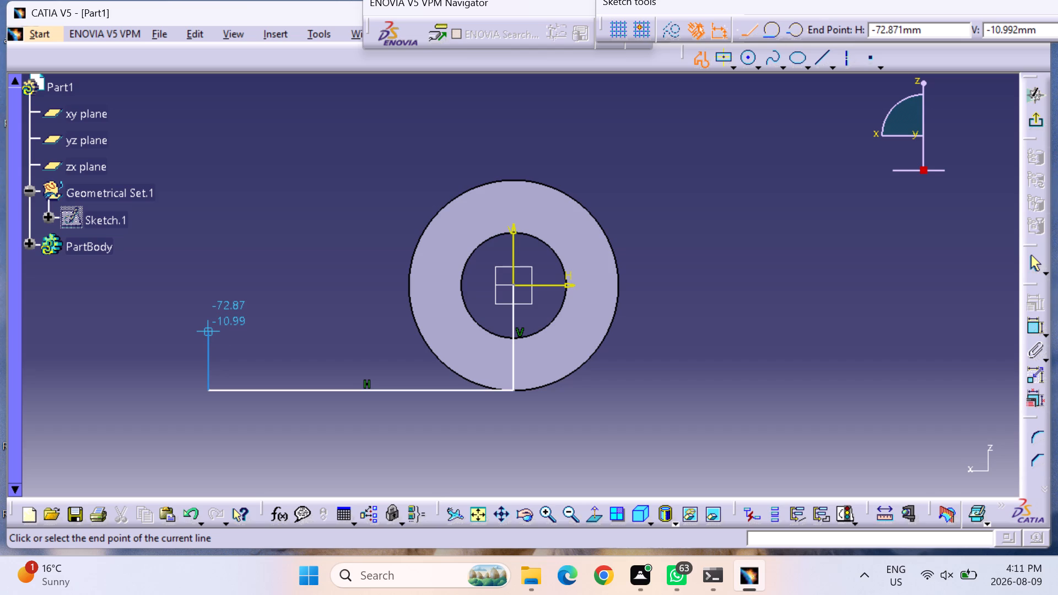
click(207, 332)
key(Escape)
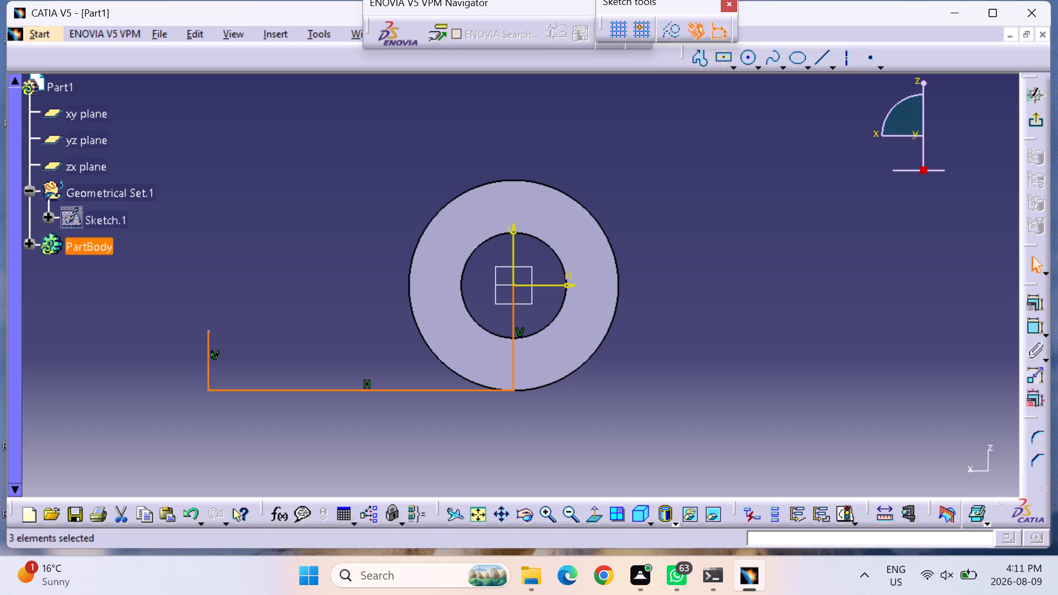
Dimension the length of the profile's vertical line running down from the origin.
click(1036, 326)
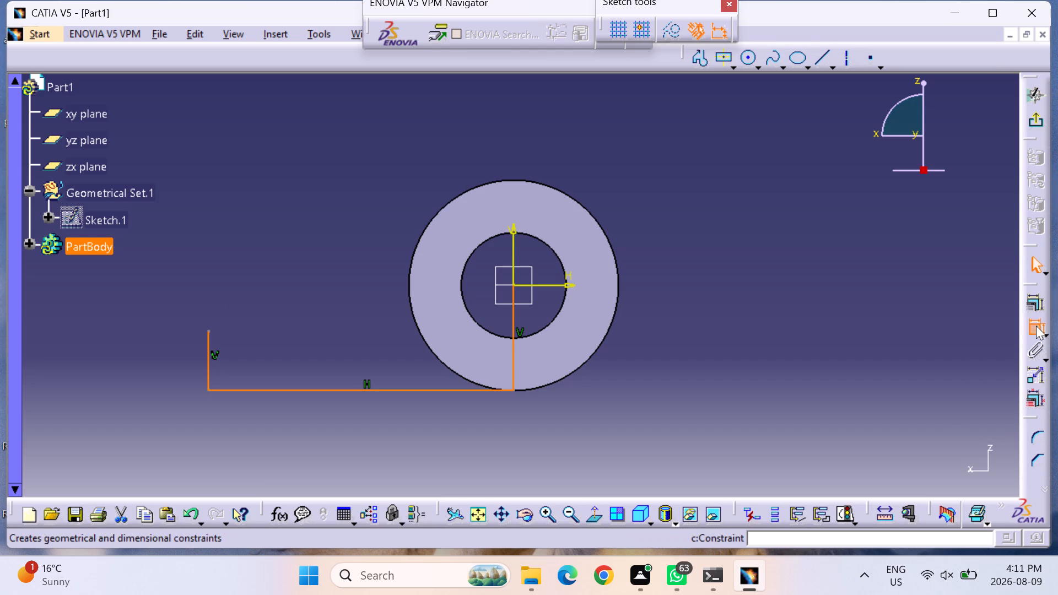
click(512, 348)
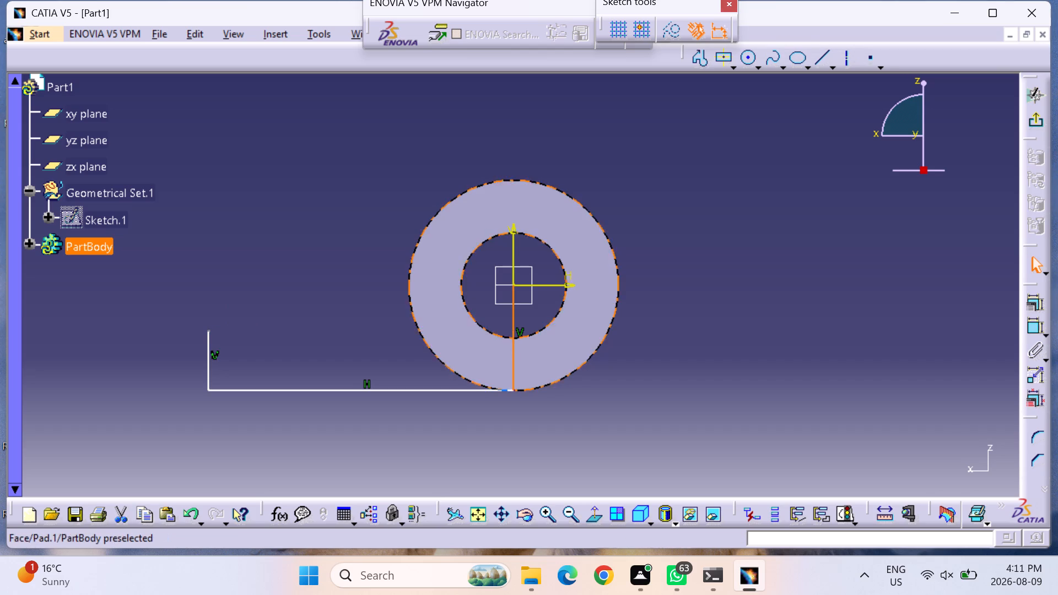
click(1032, 332)
click(688, 332)
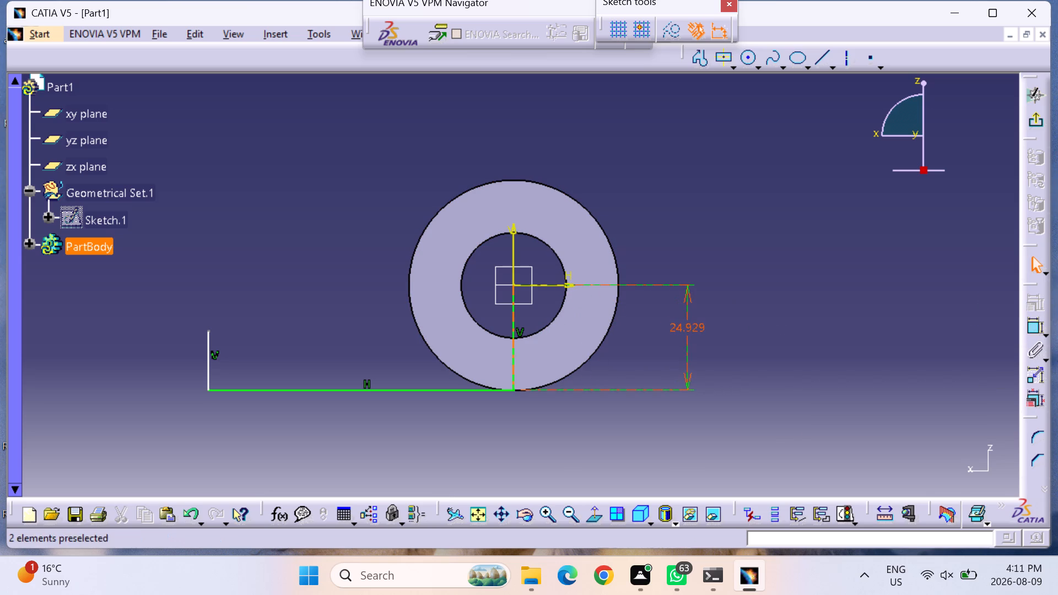
Set the length of the vertical line running down from the origin to 36 mm.
double_click(689, 329)
text(36)
key(Return)
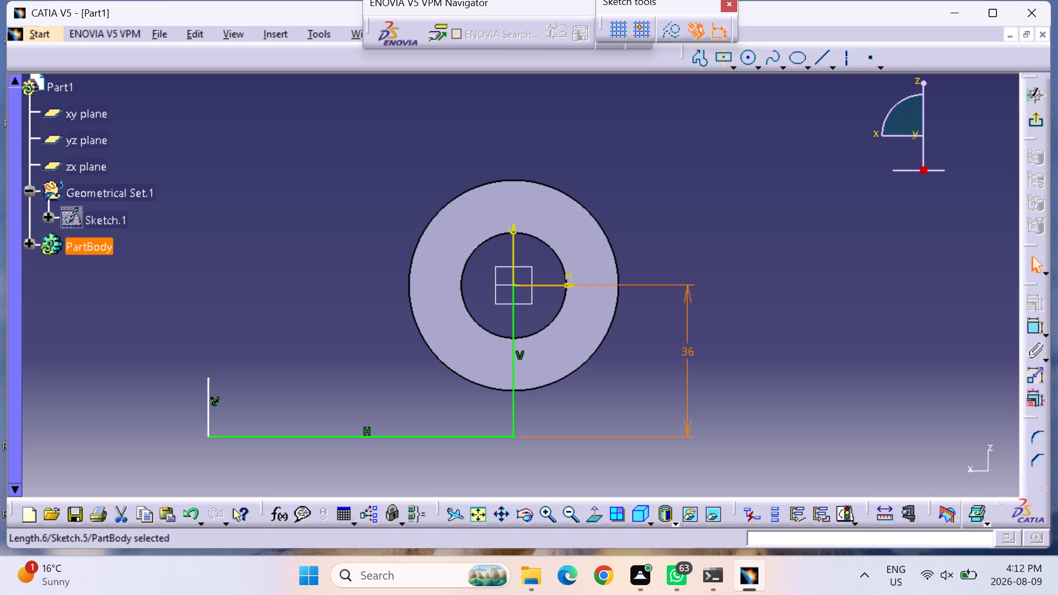
Dimension the profile's horizontal line and set its length to 75 mm.
click(1036, 323)
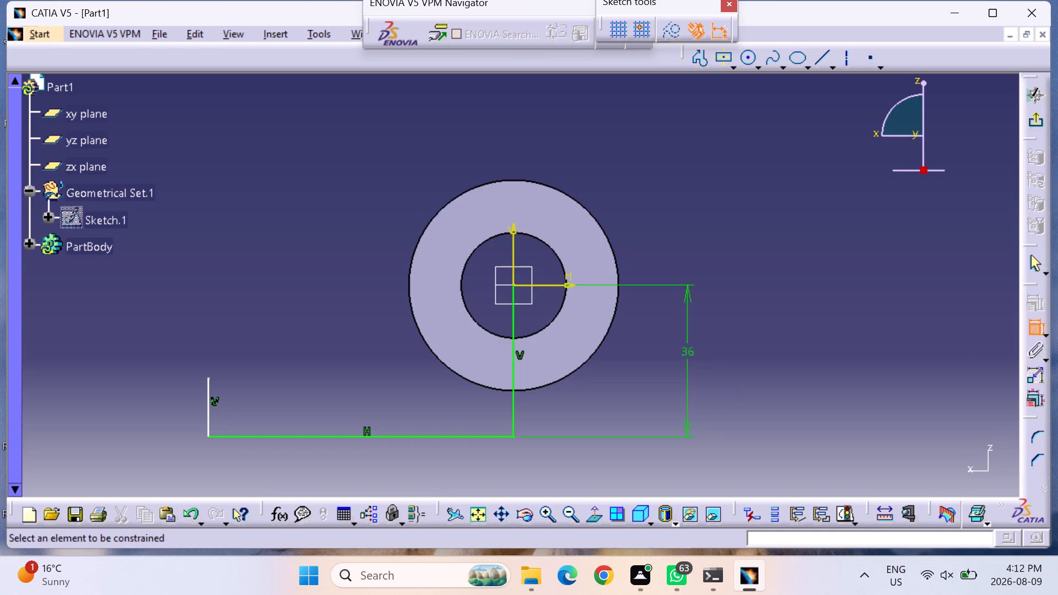
click(358, 437)
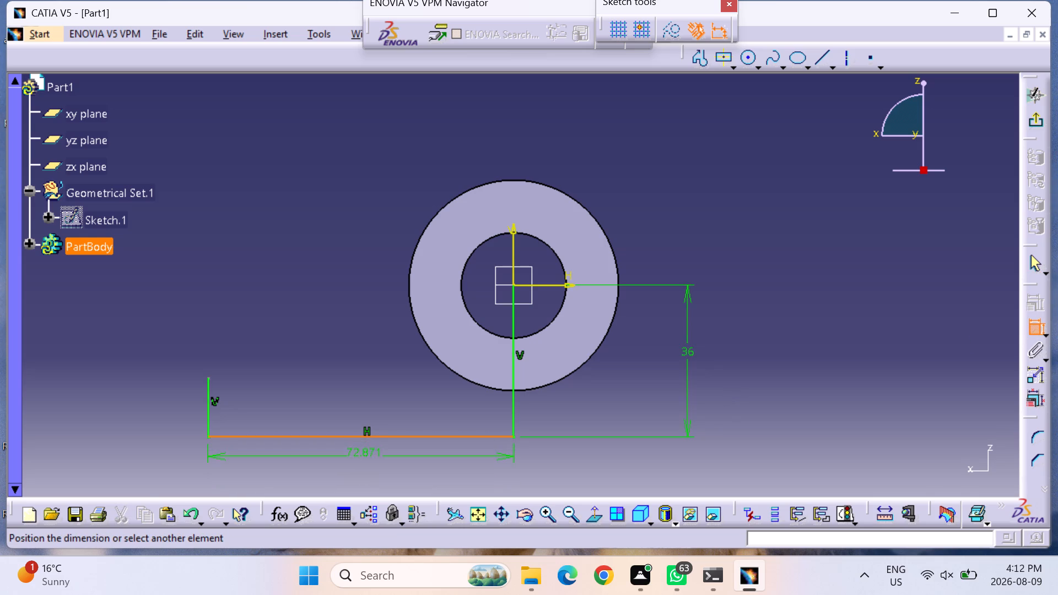
click(365, 456)
double_click(363, 451)
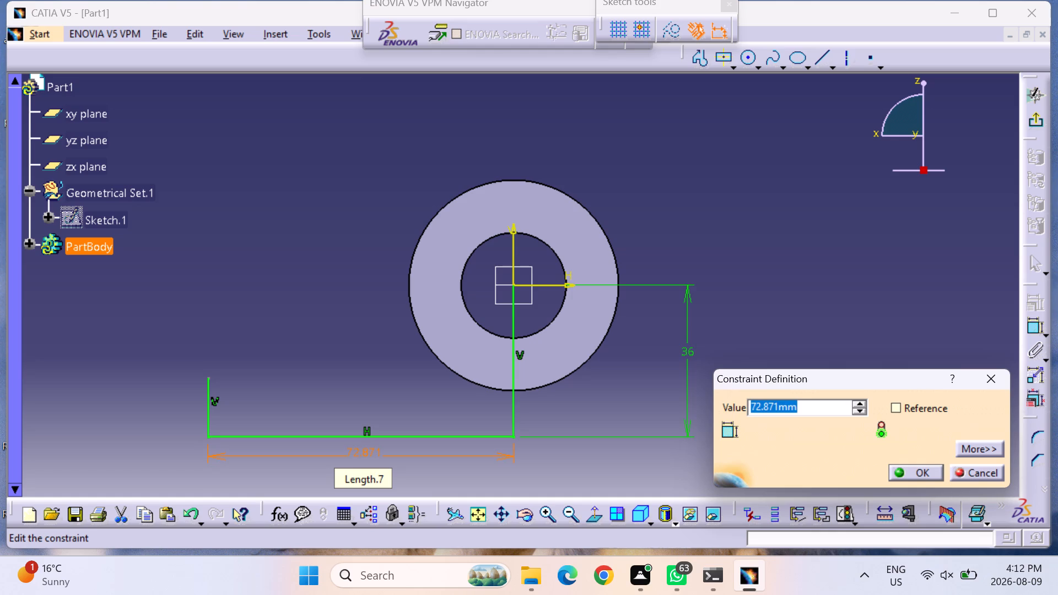
text(75)
key(Return)
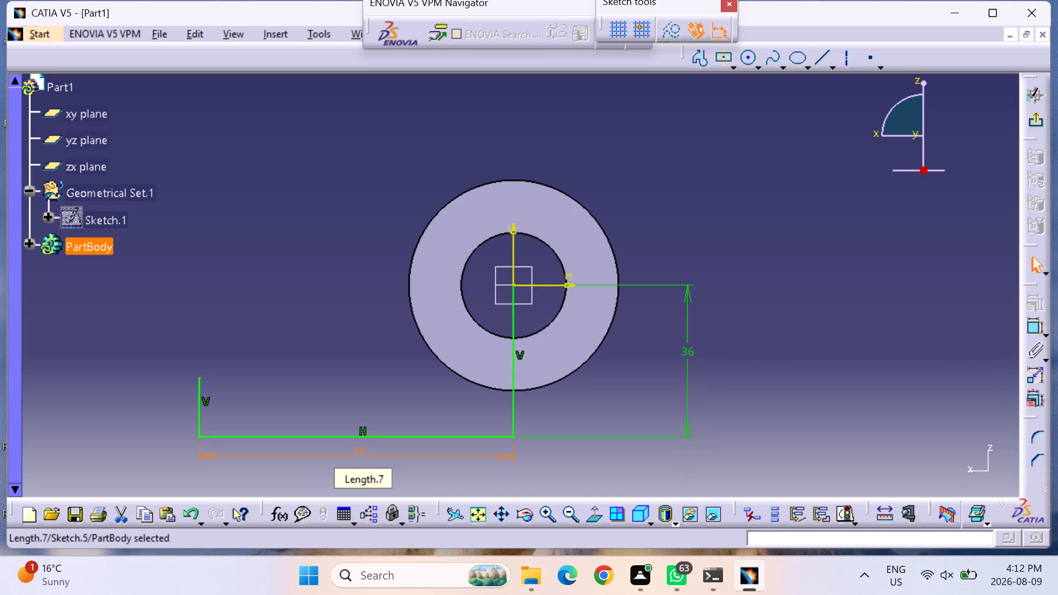
Dimension the short vertical line at the profile's far end and set its length to 16 mm.
click(1029, 325)
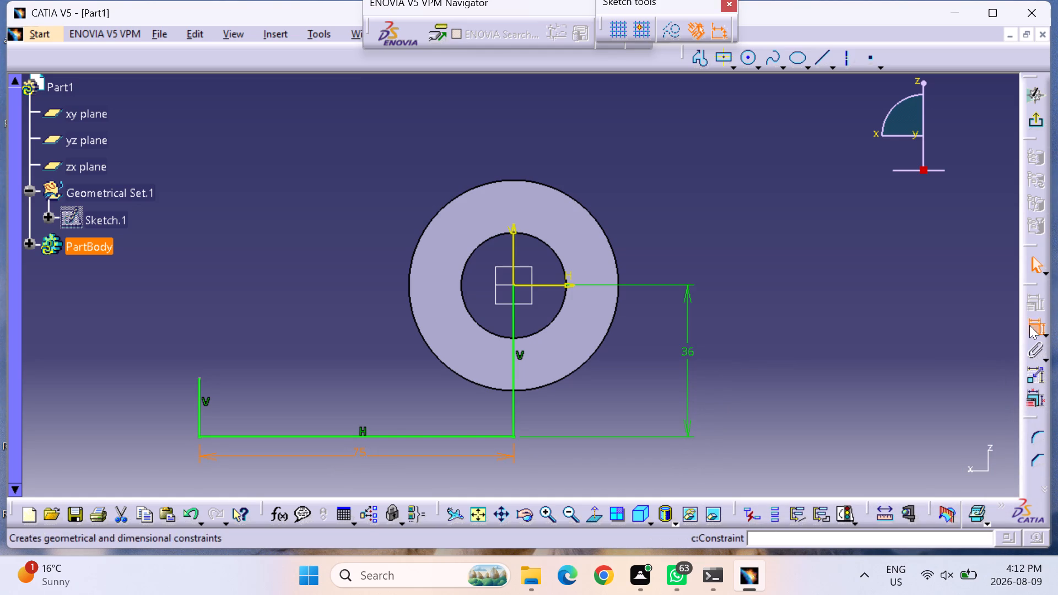
click(201, 402)
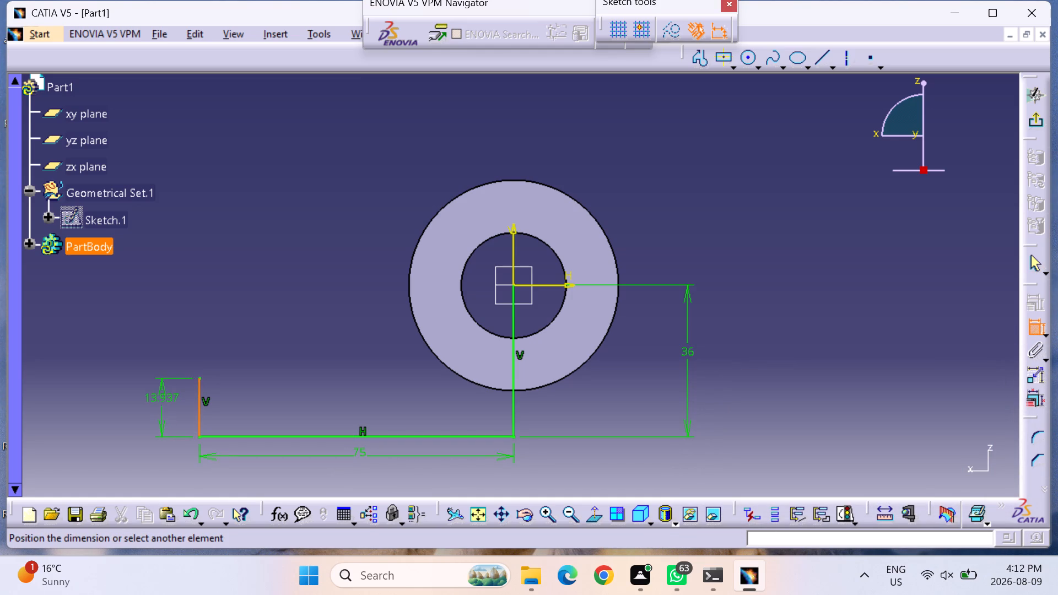
click(159, 402)
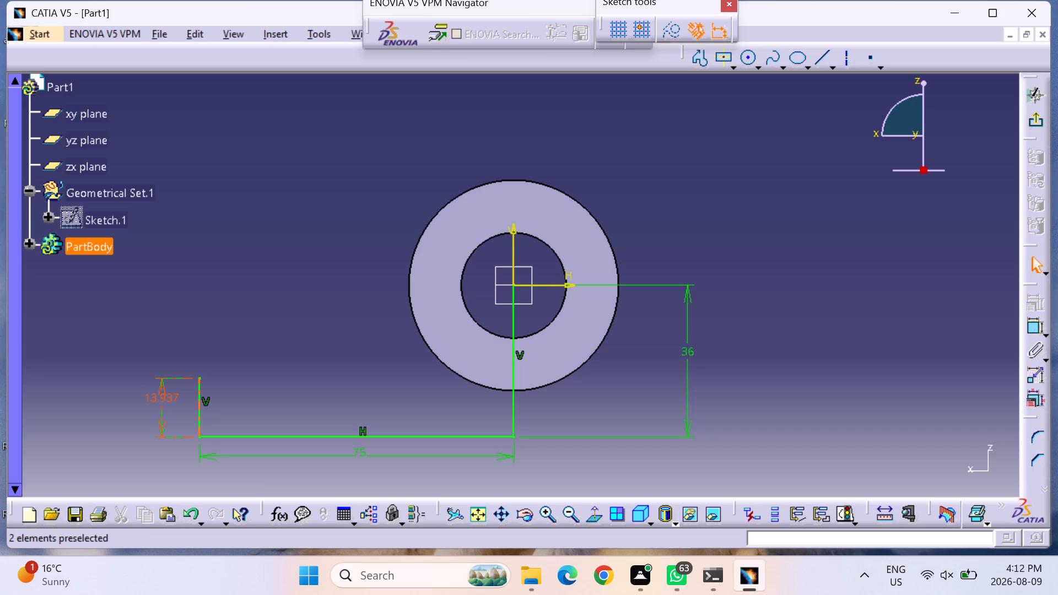
double_click(167, 394)
text(16)
key(Return)
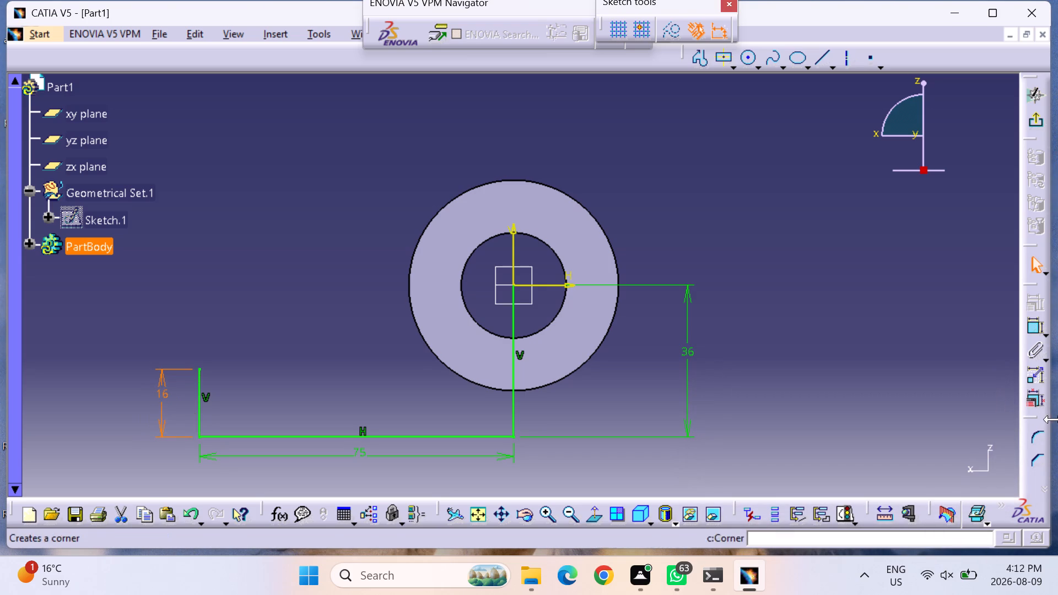
Draw a horizontal profile line from the short vertical line's upper endpoint to the long vertical line, closing a rectangle.
click(700, 59)
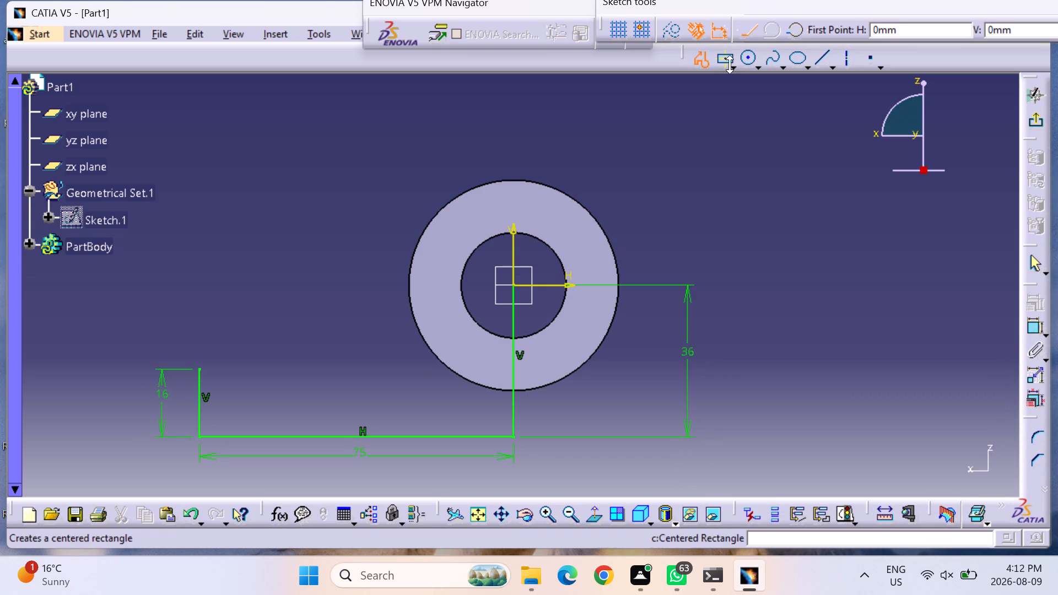
click(199, 370)
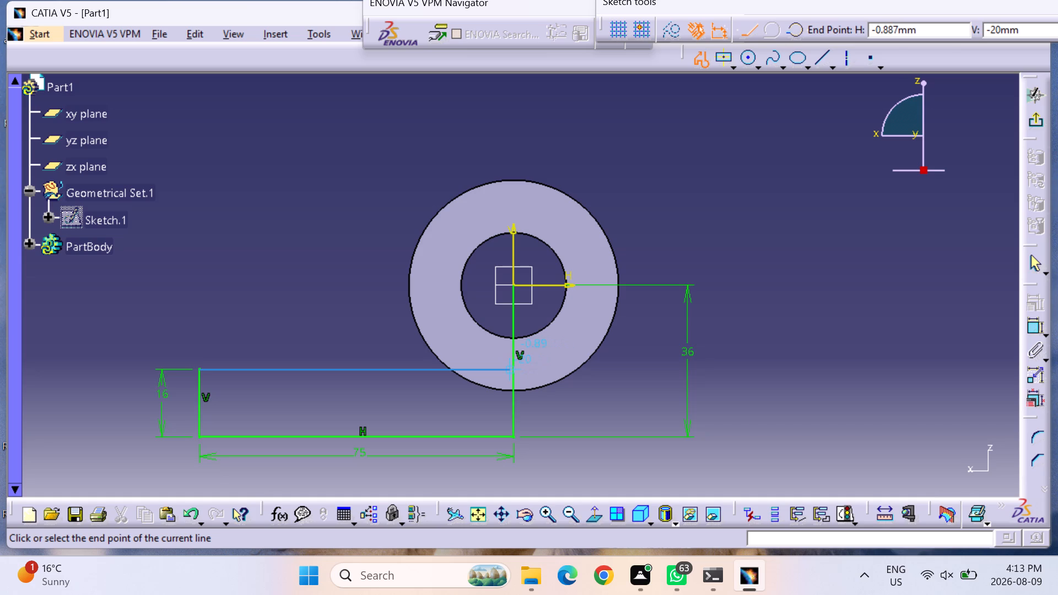
click(517, 370)
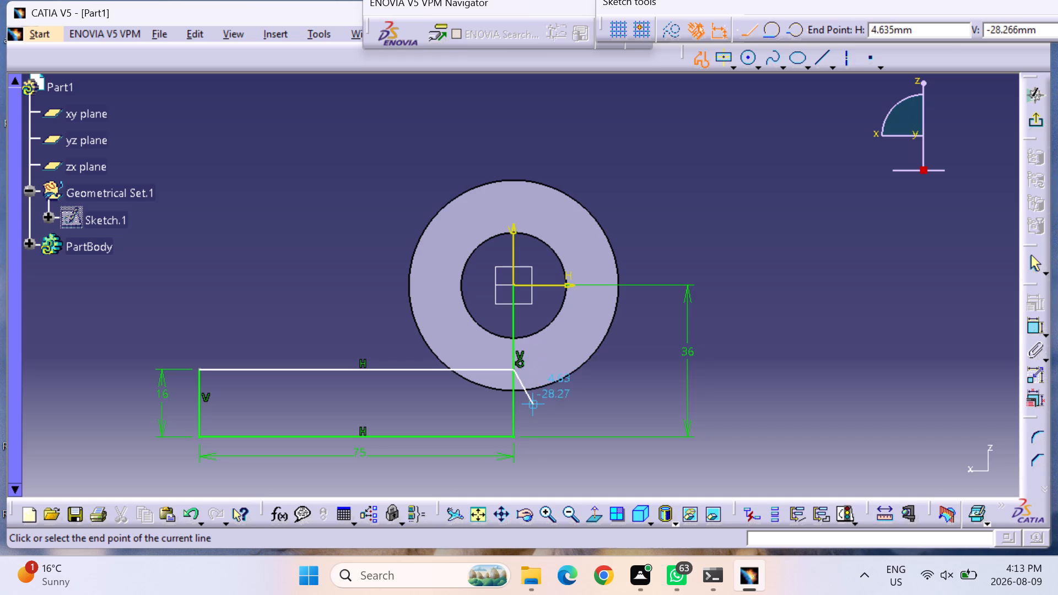
key(Escape)
key(Escape)
key(Escape)
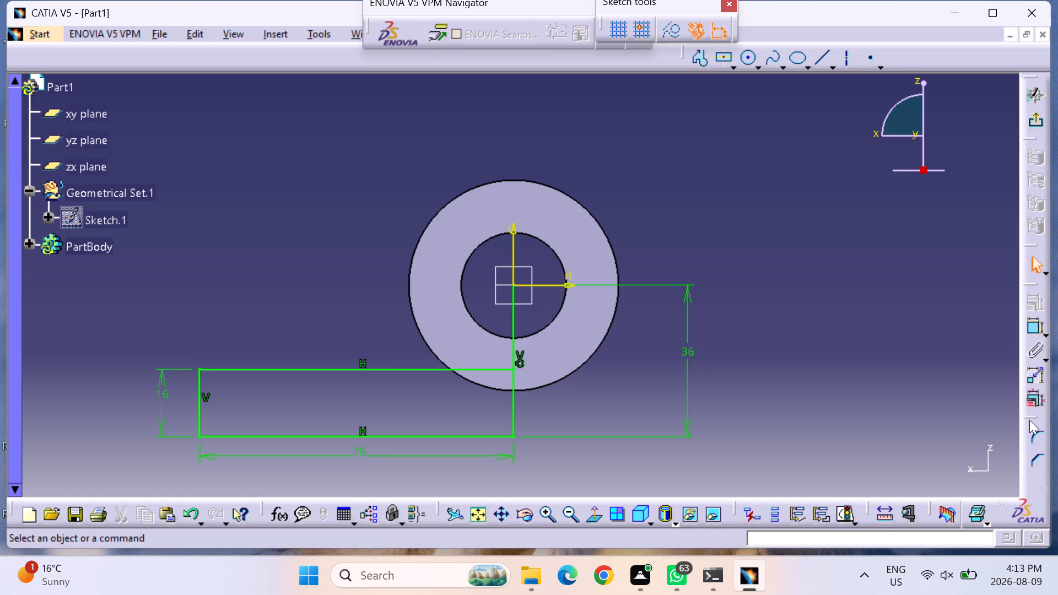
Bring out the hidden sketch operation tools and dock them horizontally in the same row as the profile tools.
drag(1029, 420, 785, 120)
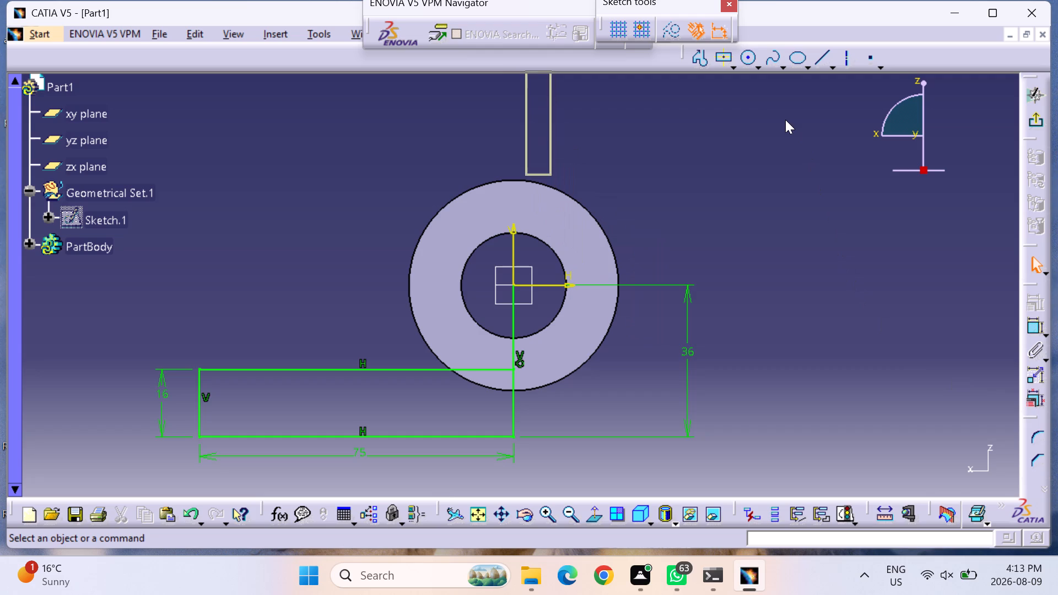
drag(785, 120, 775, 111)
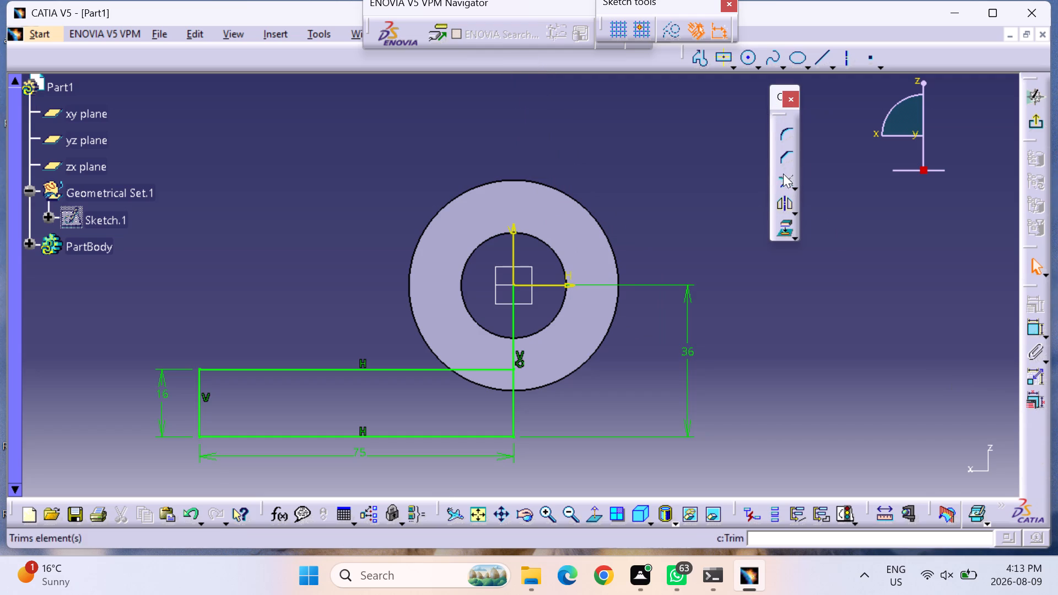
drag(773, 99, 330, 56)
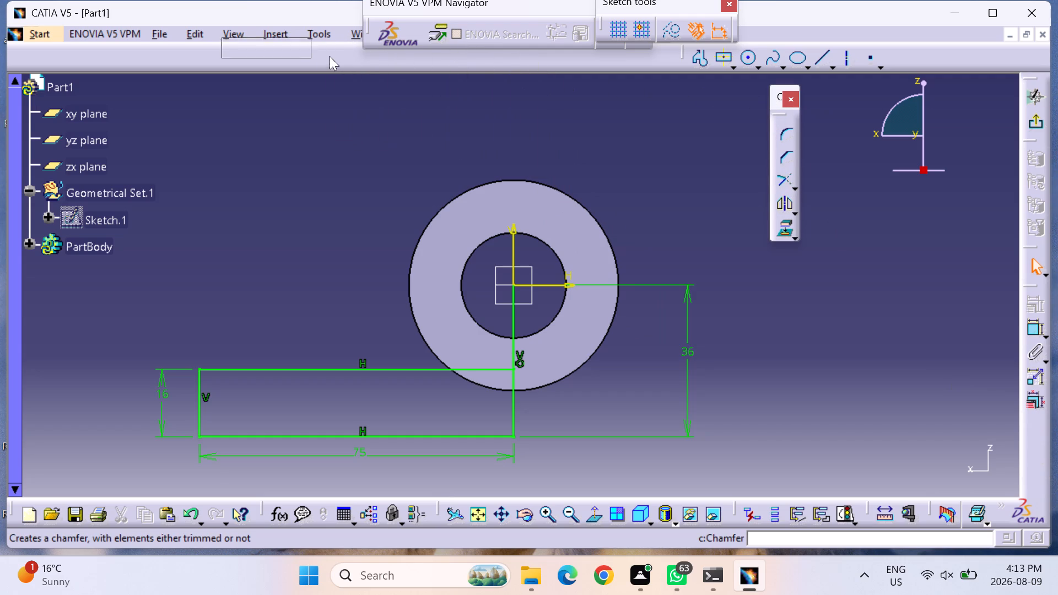
drag(330, 56, 305, 66)
drag(307, 67, 286, 57)
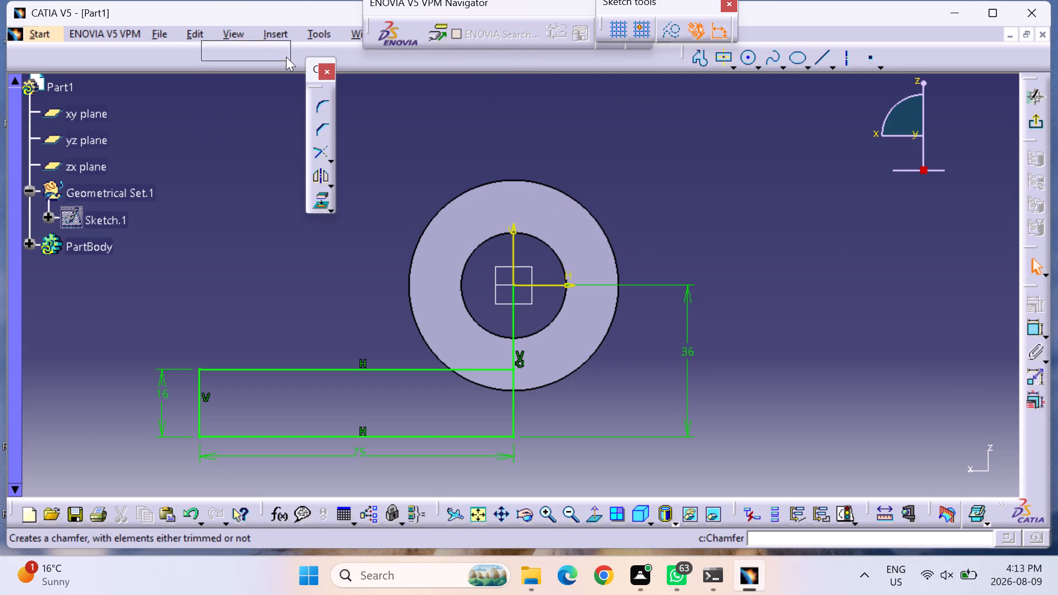
drag(286, 57, 284, 56)
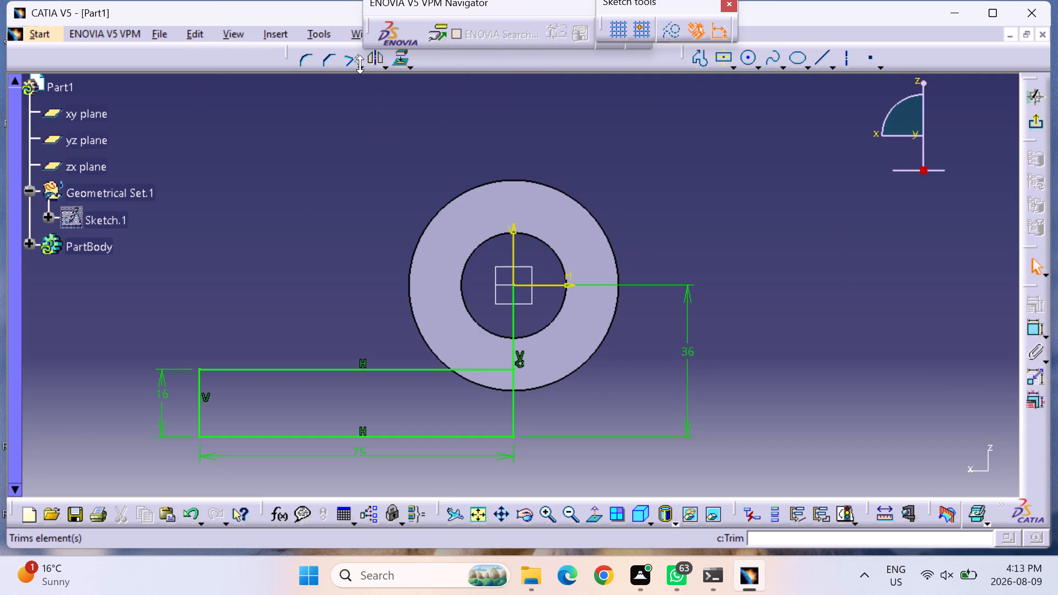
Quick Trim the vertical line's portion between the origin and the rectangle, converting its length constraint into a distance.
click(360, 64)
click(376, 134)
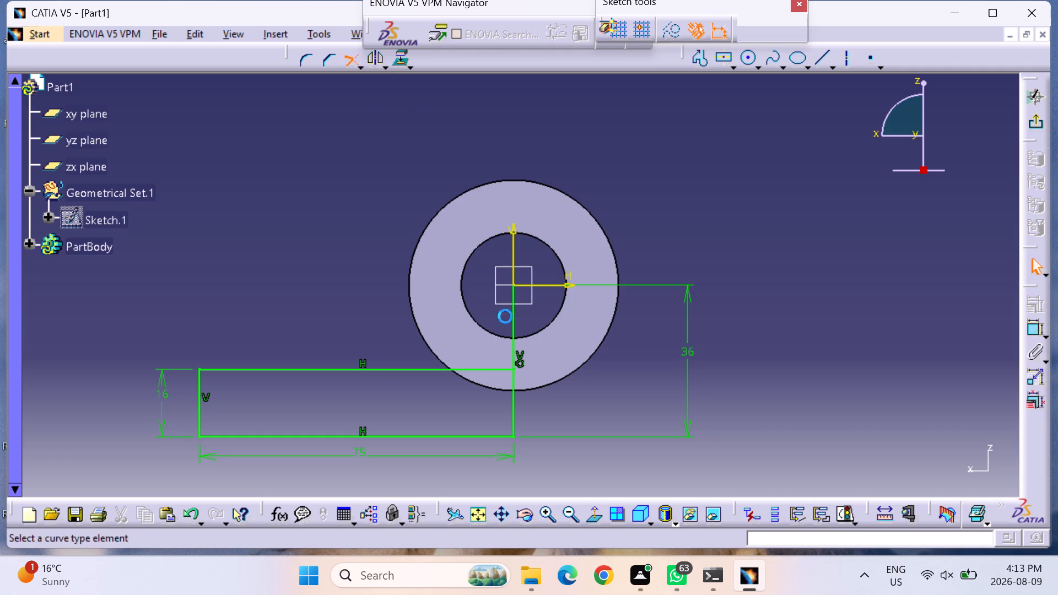
click(515, 329)
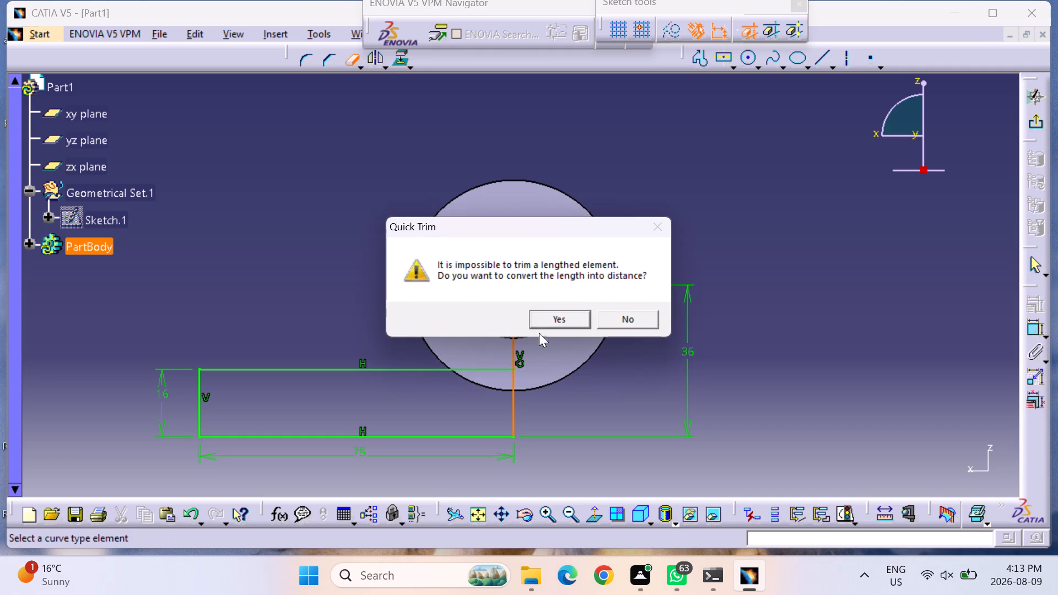
click(544, 321)
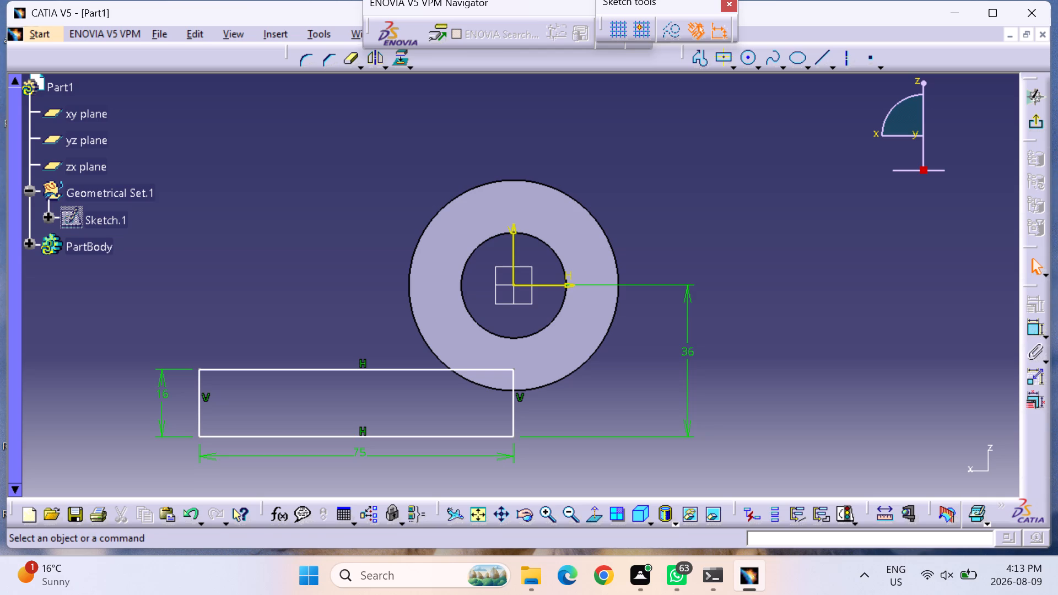
Replace the 36 mm dimension with a distance constraint between the rectangle's lower edge and the H axis.
click(683, 354)
key(Delete)
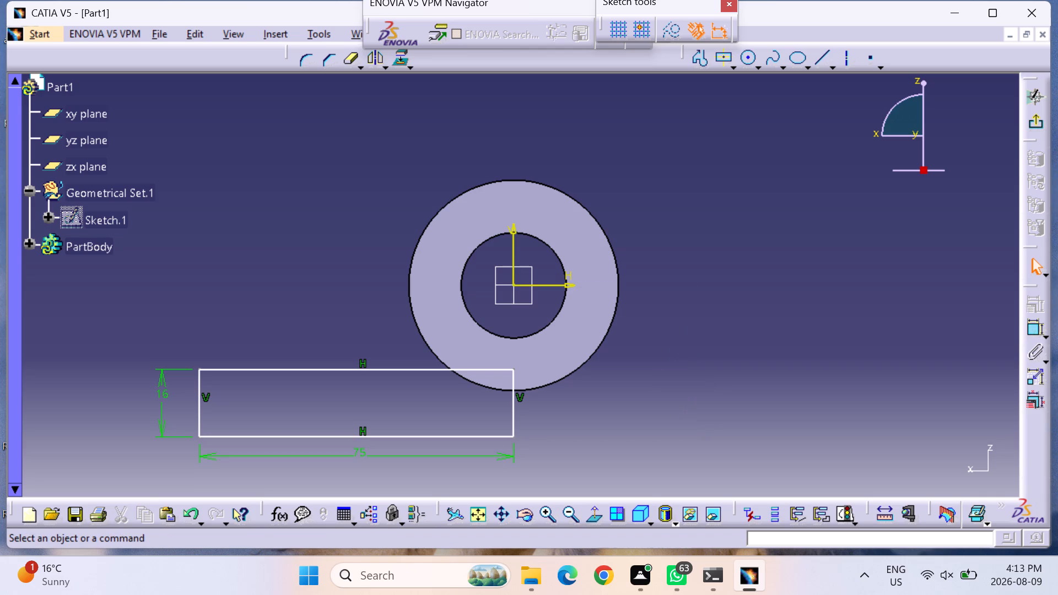
click(1037, 331)
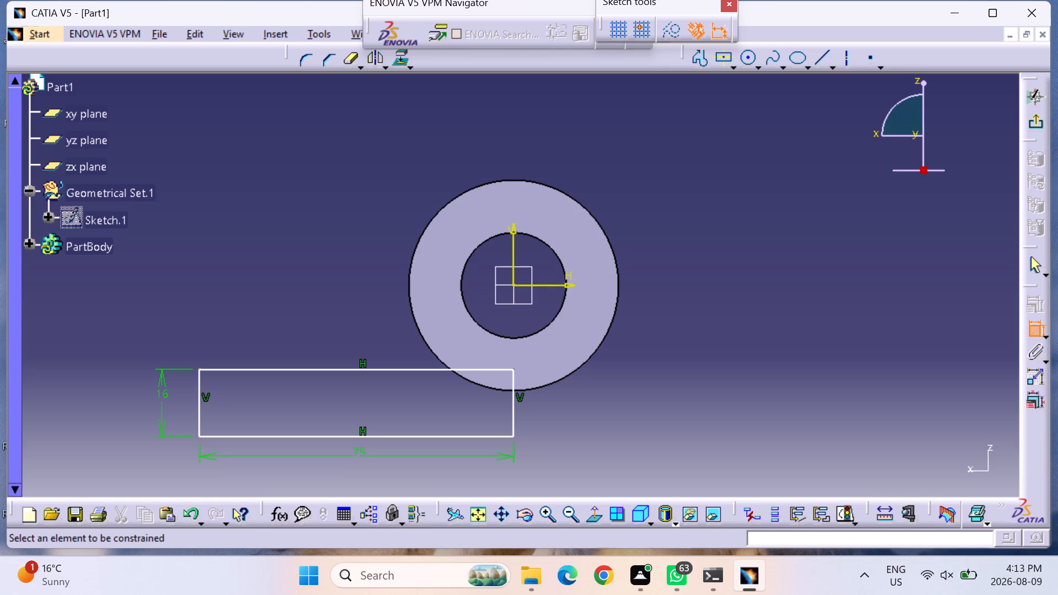
click(449, 435)
click(526, 285)
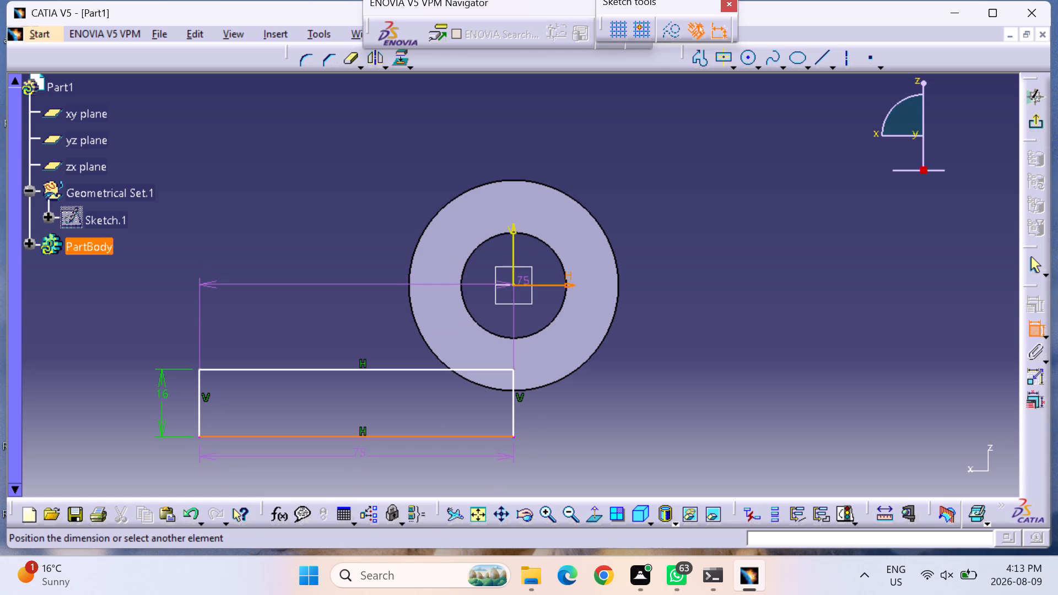
click(569, 379)
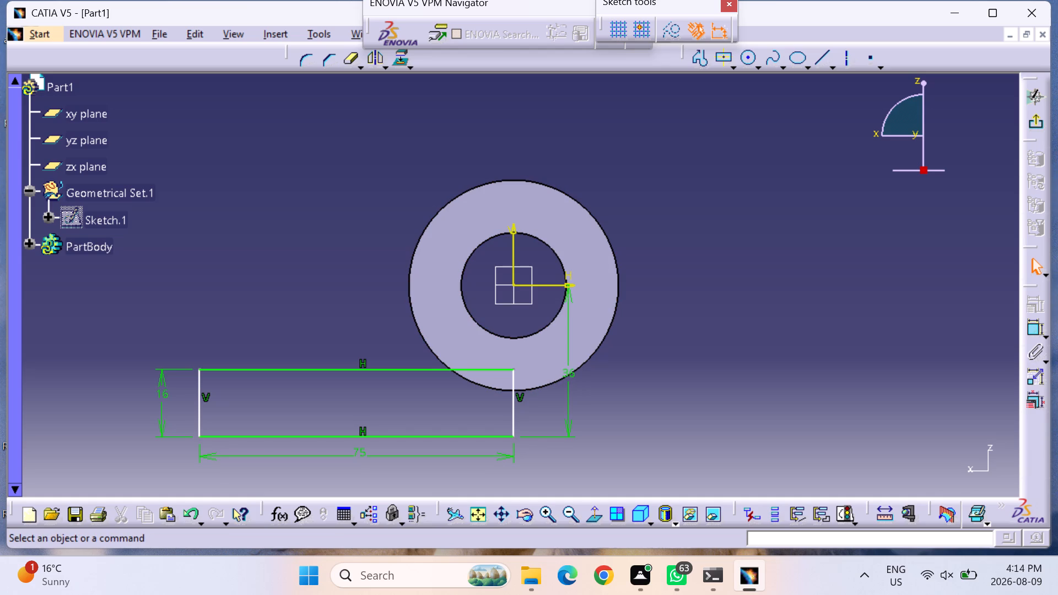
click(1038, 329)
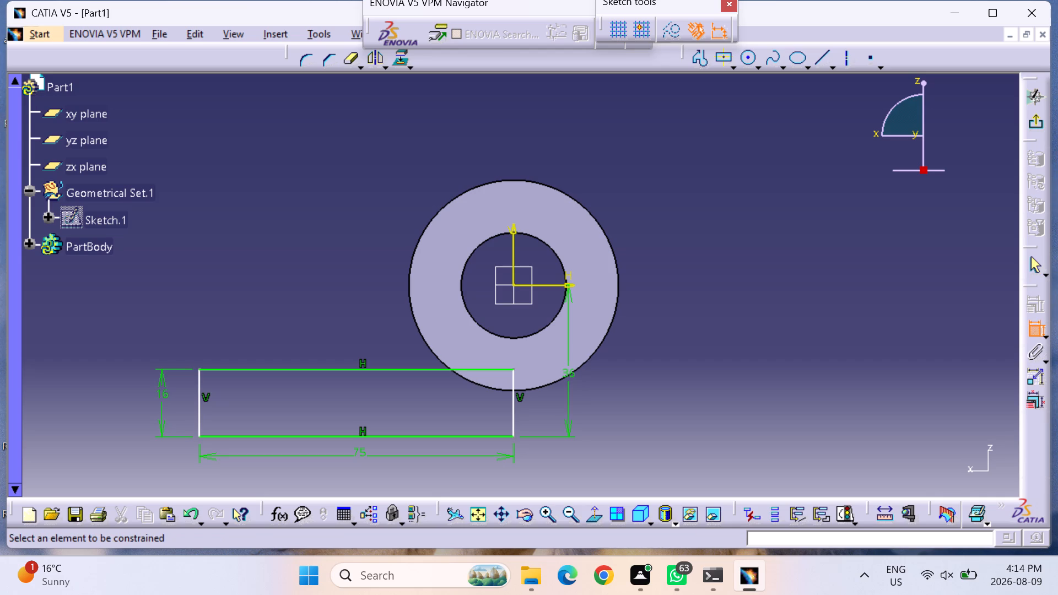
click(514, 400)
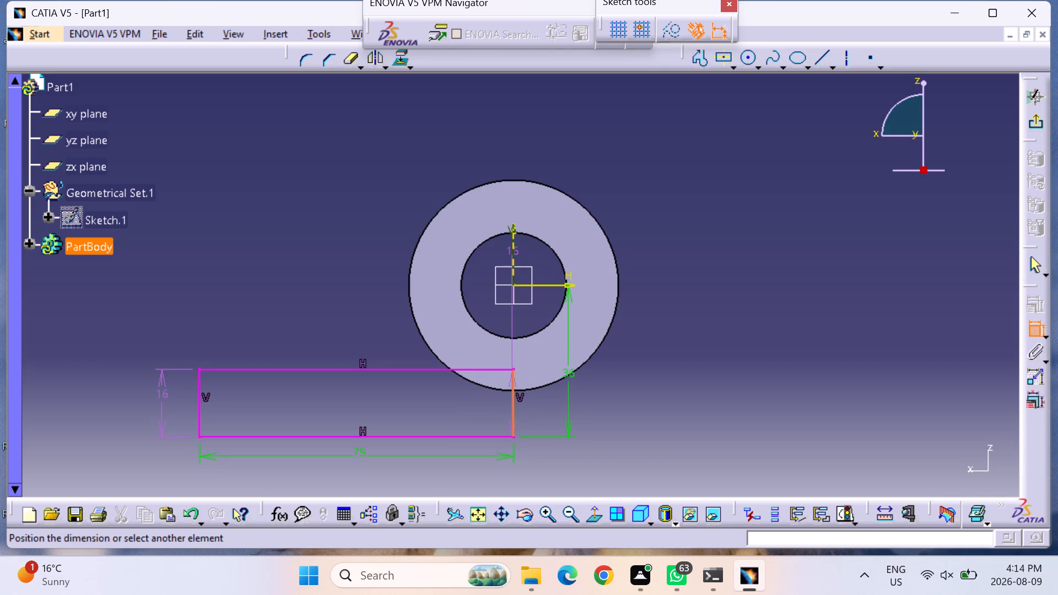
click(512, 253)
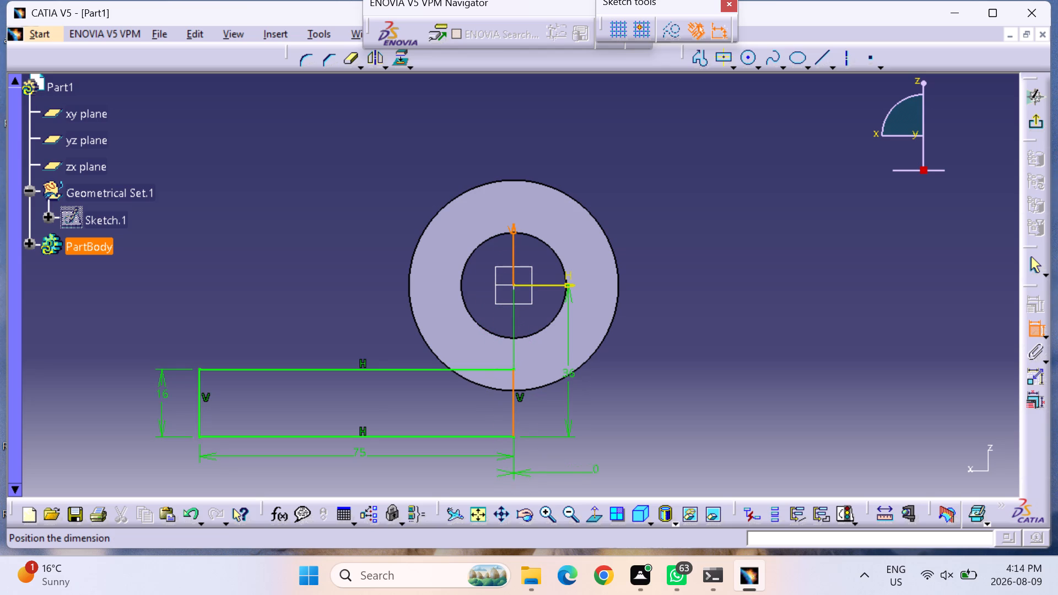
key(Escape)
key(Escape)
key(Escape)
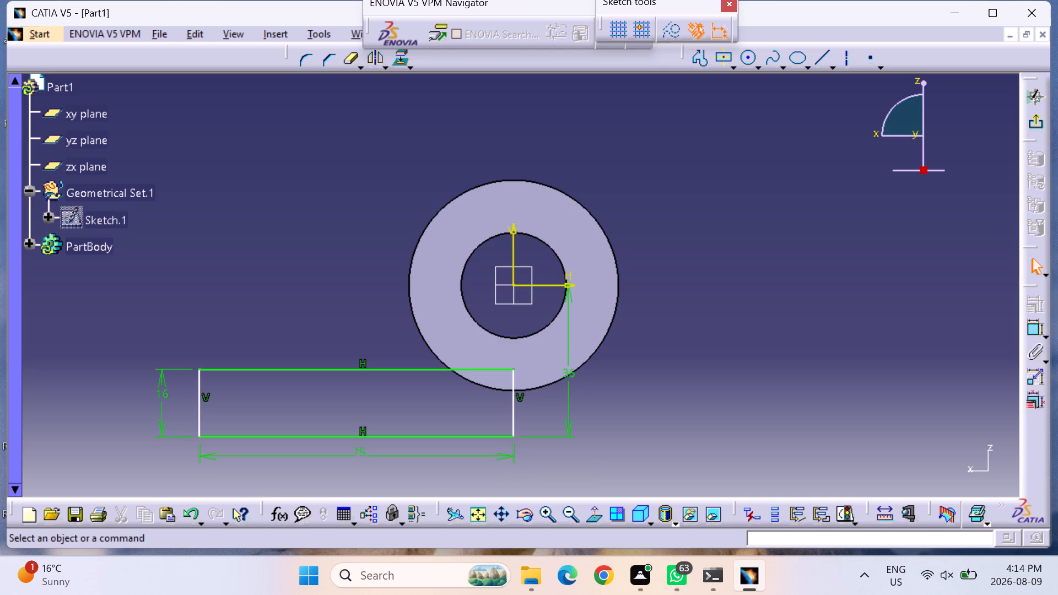
Constrain the rectangle's vertical side below the origin at distance 0 from the V axis, and exit the sketch.
click(1037, 328)
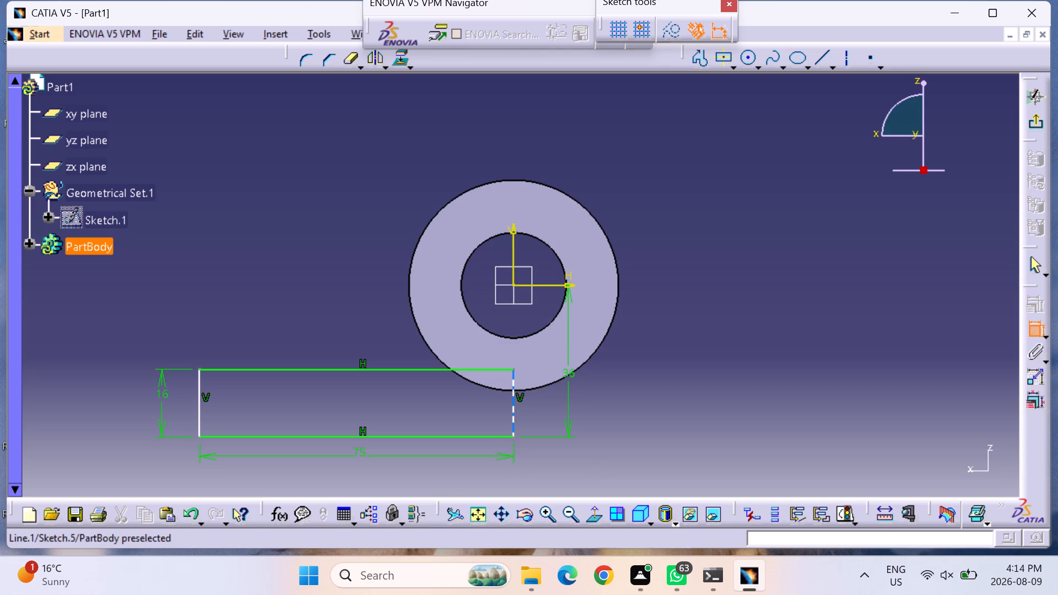
click(516, 403)
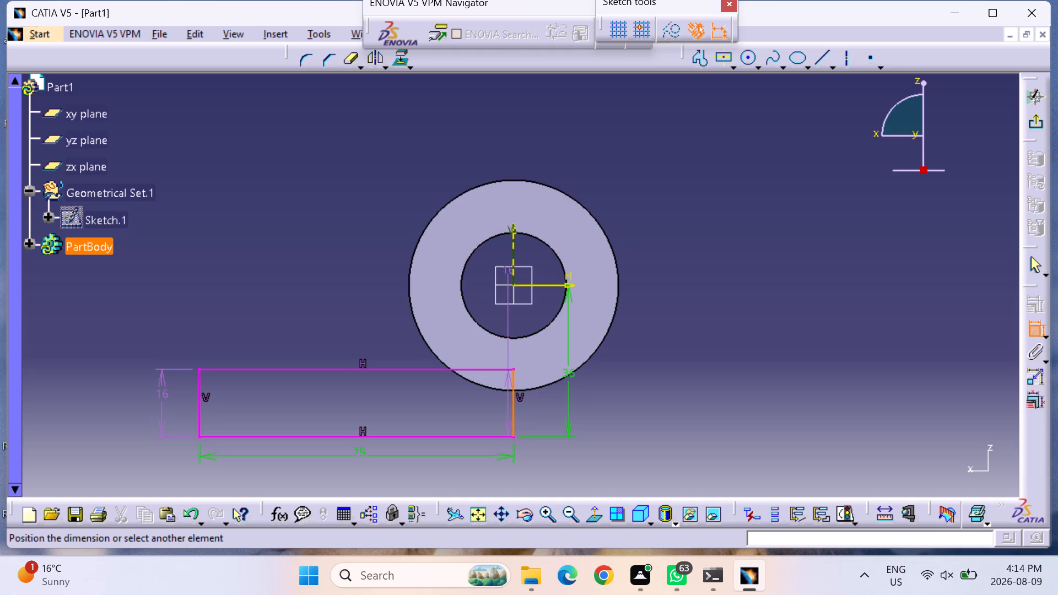
click(515, 272)
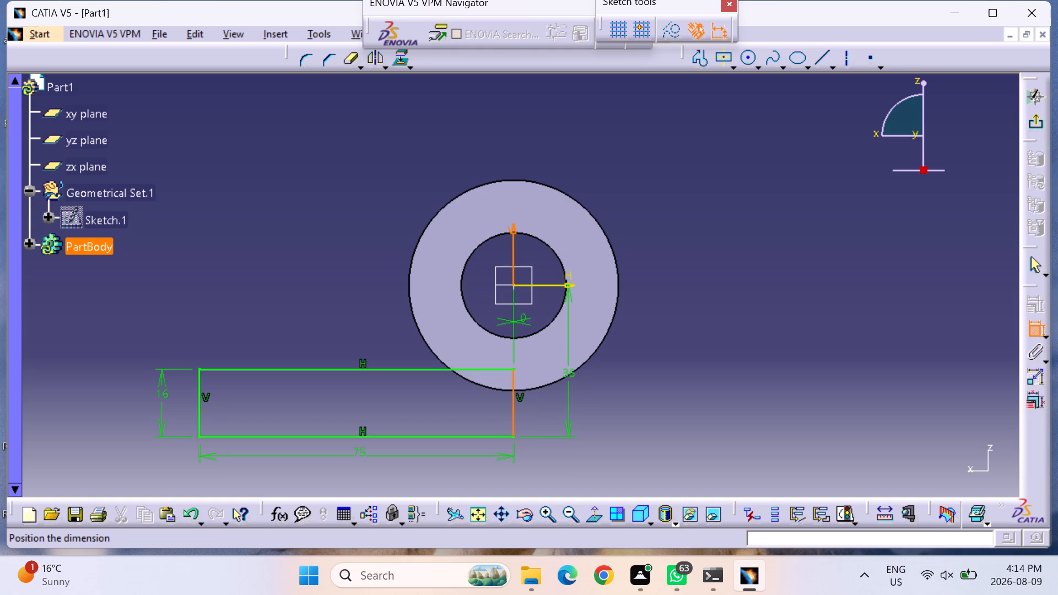
key(Return)
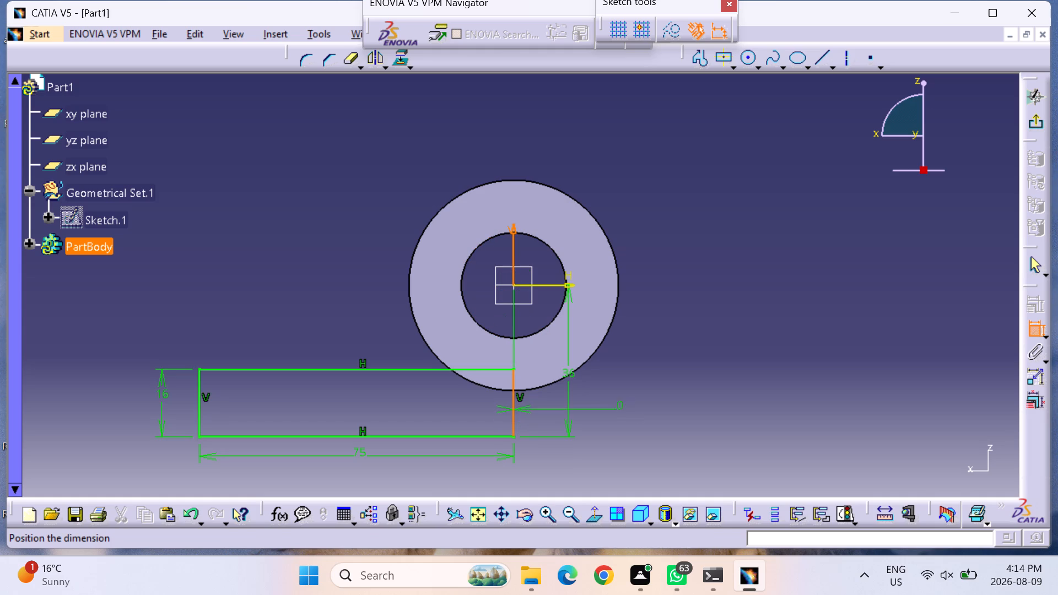
click(596, 418)
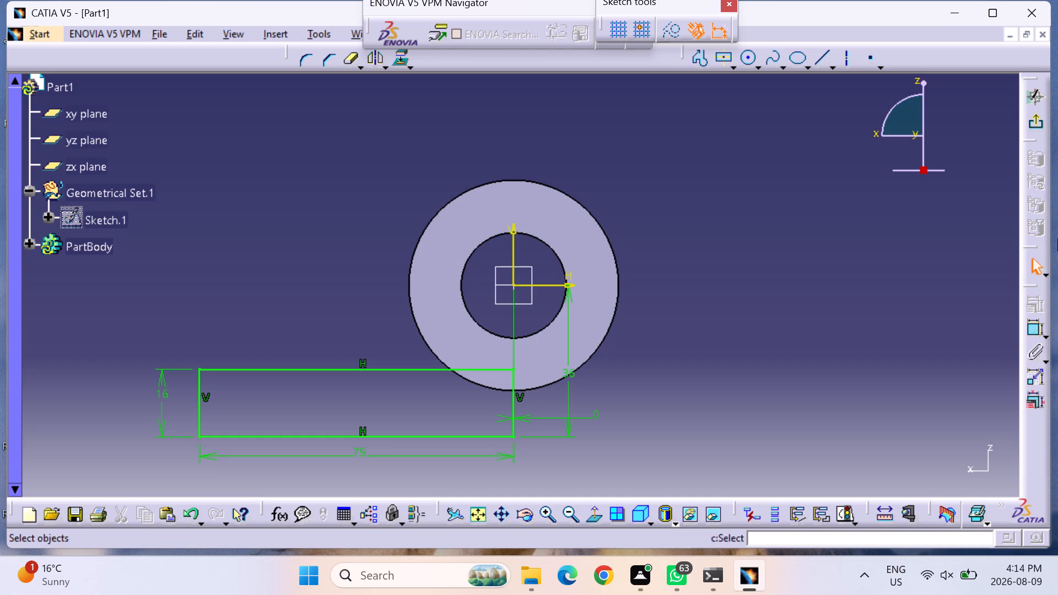
click(1035, 125)
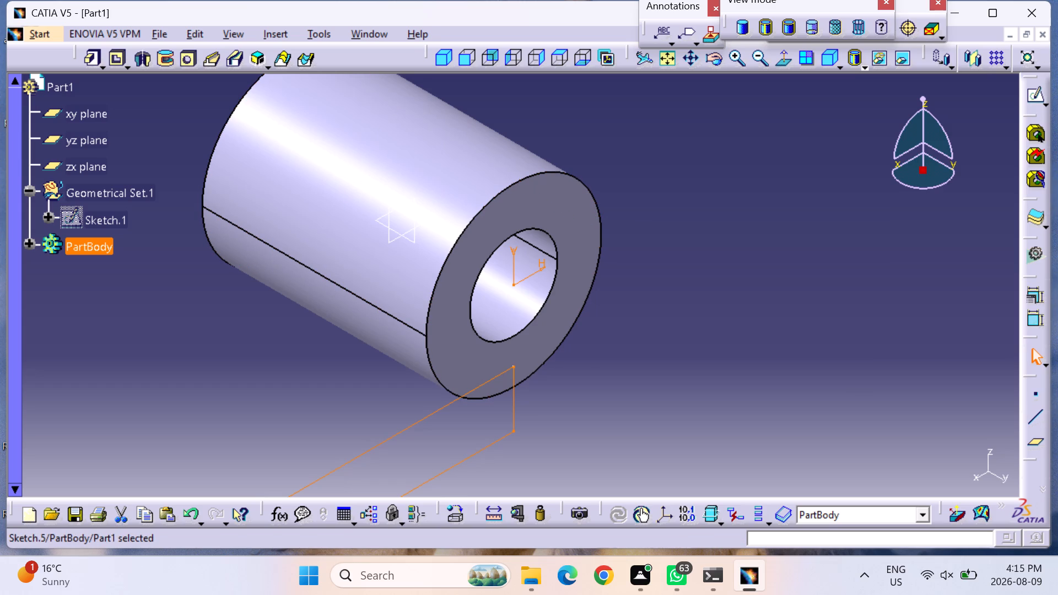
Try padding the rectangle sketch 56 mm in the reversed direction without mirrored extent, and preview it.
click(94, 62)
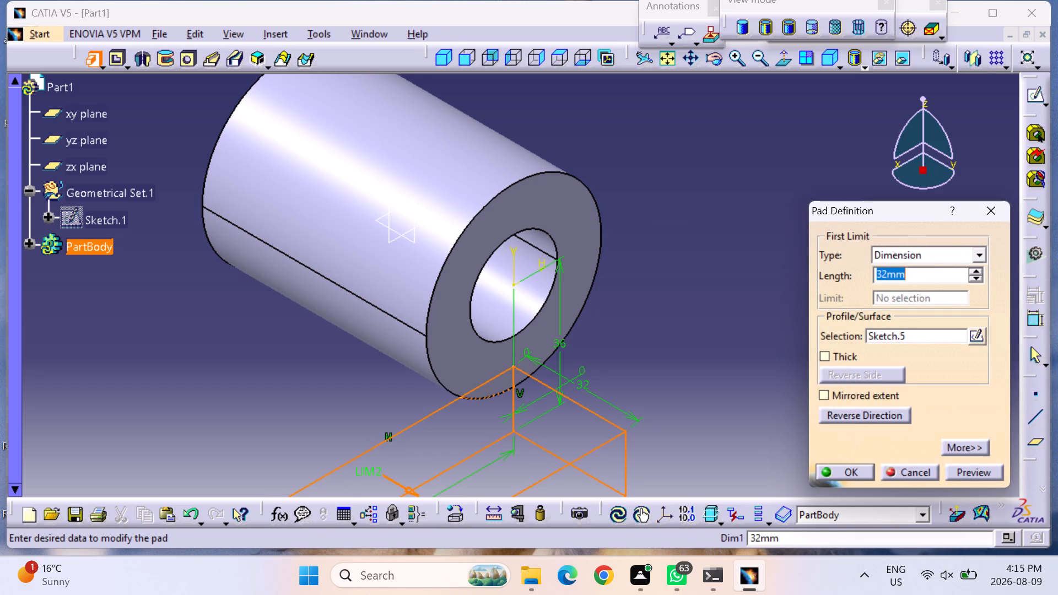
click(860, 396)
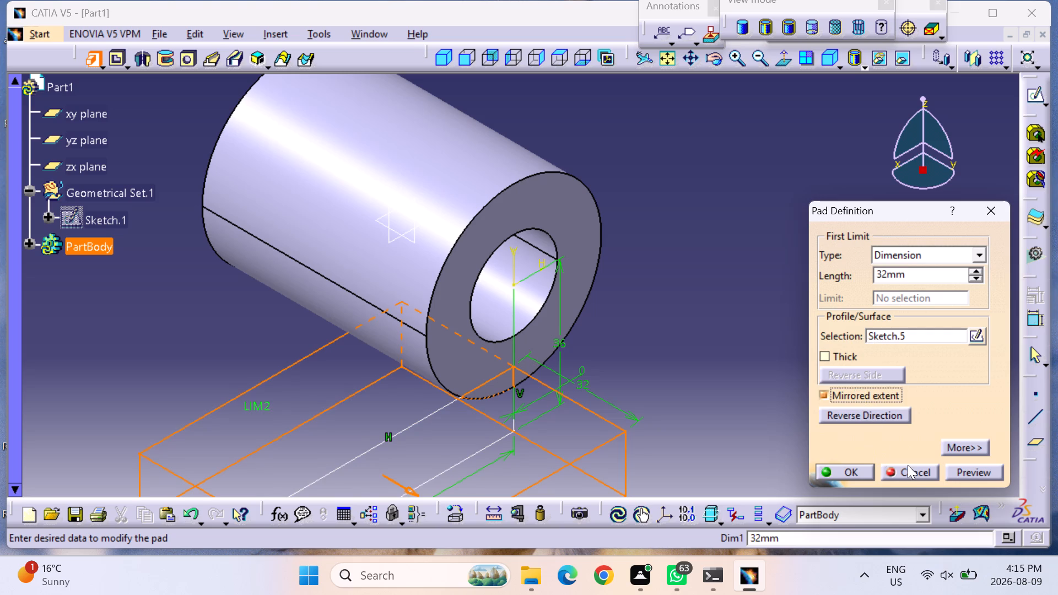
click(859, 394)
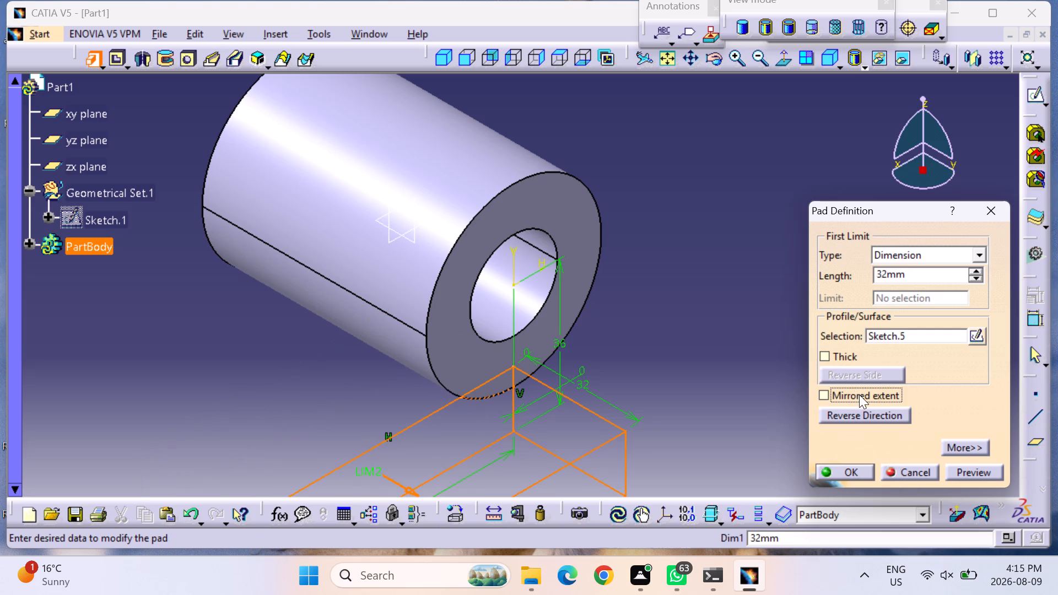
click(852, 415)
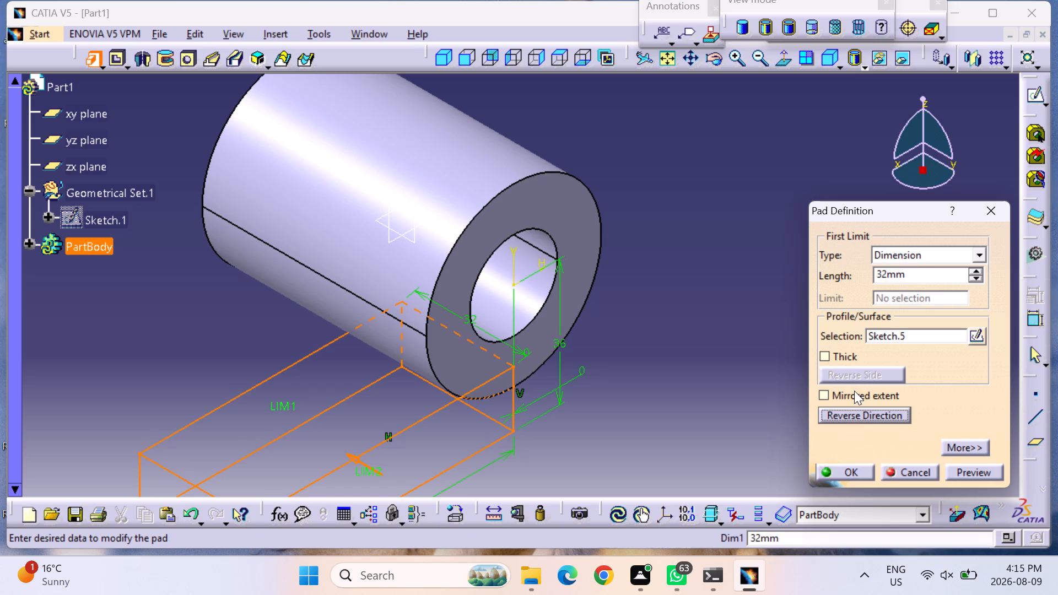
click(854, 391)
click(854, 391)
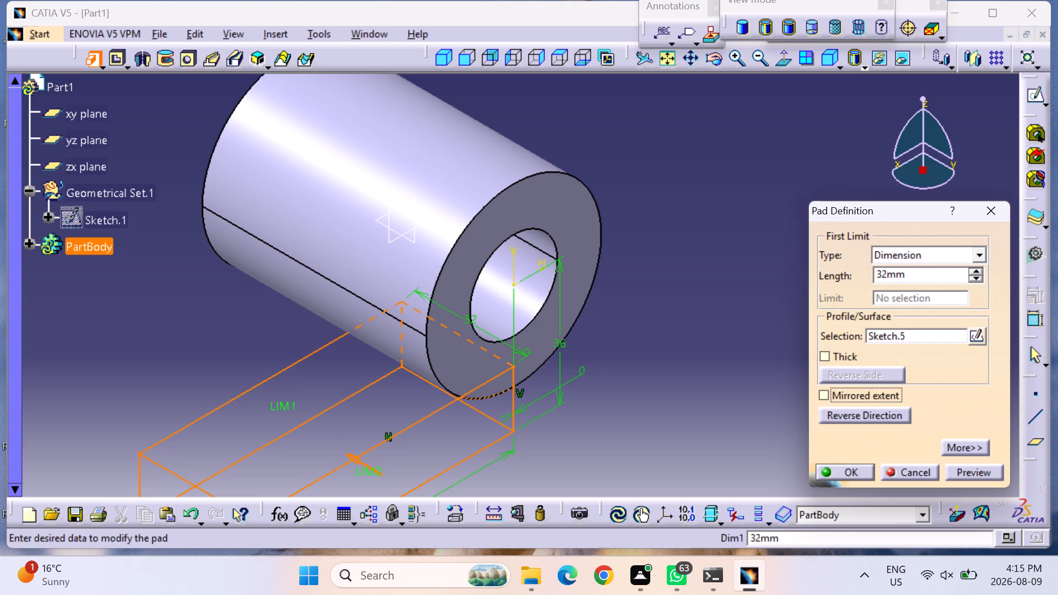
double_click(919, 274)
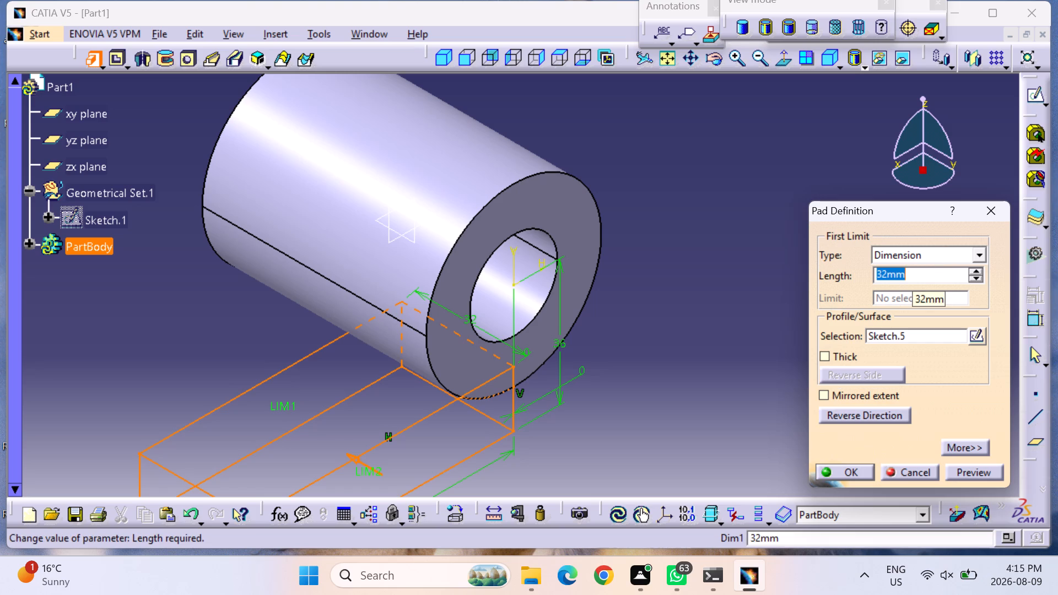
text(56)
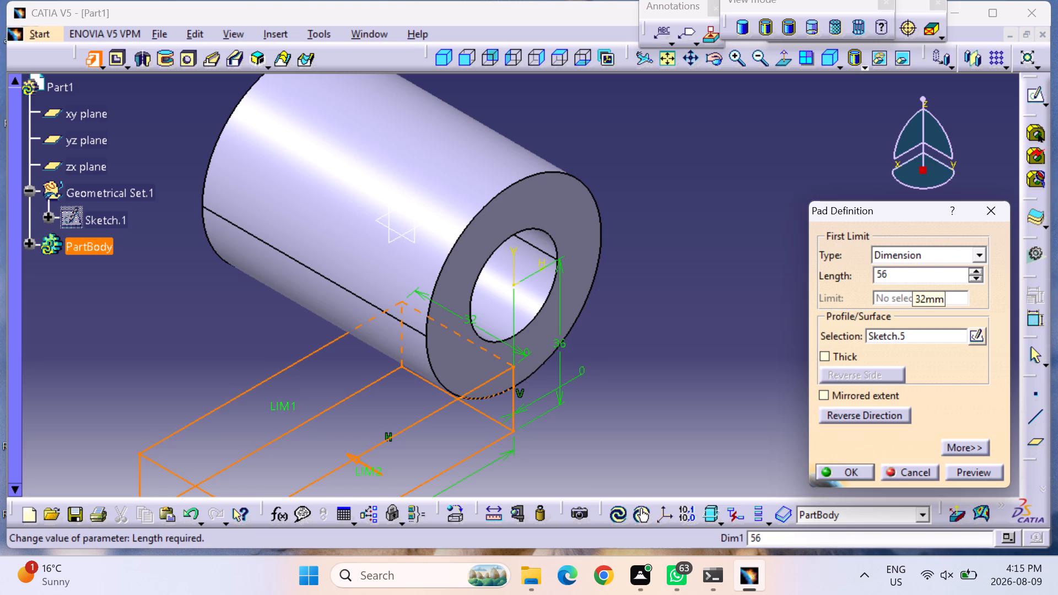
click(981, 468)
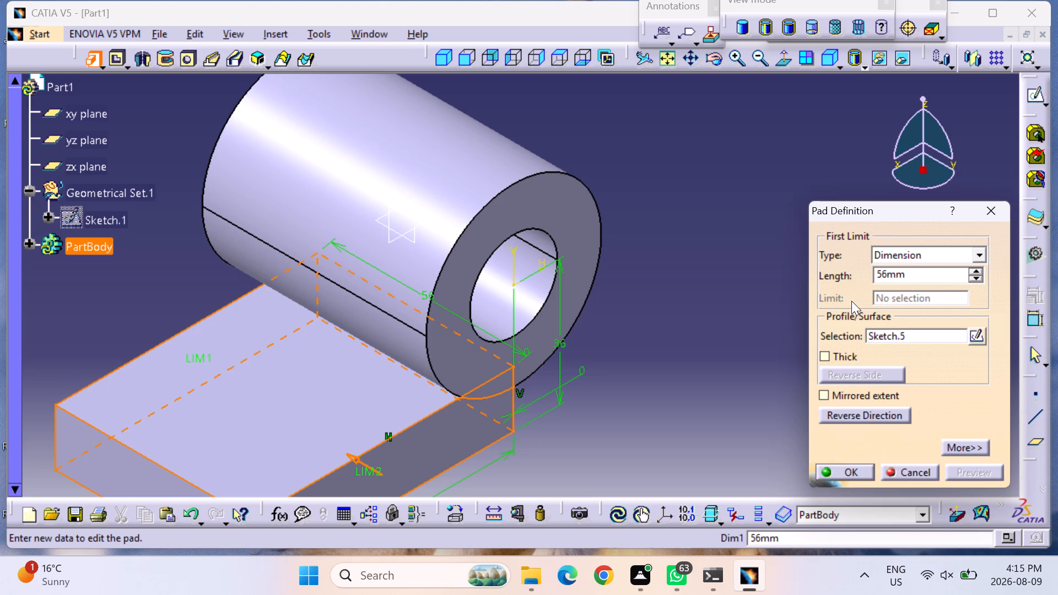
Examine from several angles how the previewed pad meets the hollow cylinder, and abandon the pad.
middle_drag(695, 363, 709, 354)
right_drag(695, 363, 709, 354)
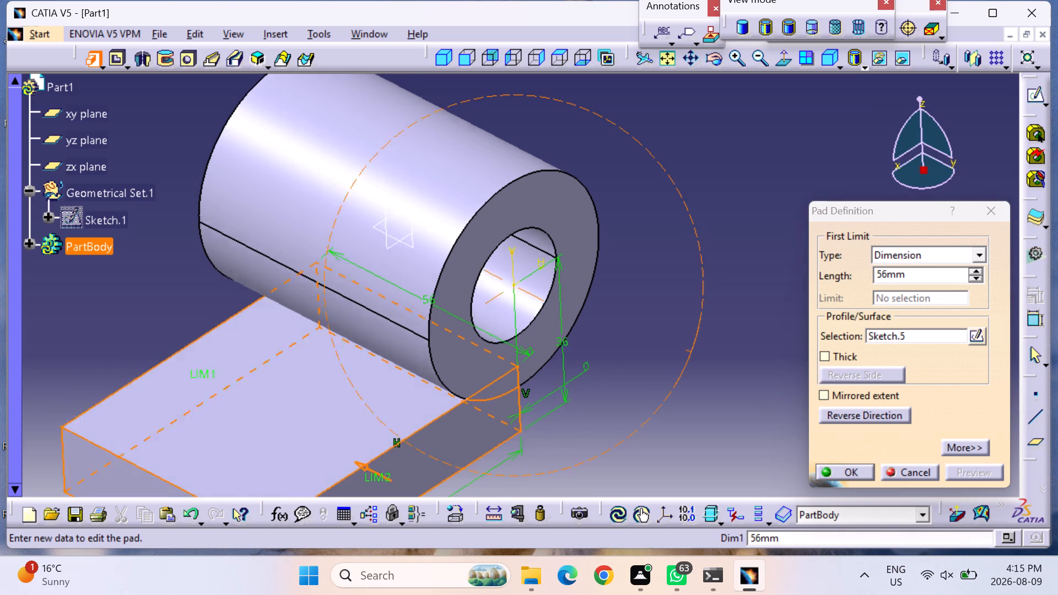
middle_drag(709, 354, 669, 192)
right_drag(709, 354, 490, 333)
middle_drag(664, 194, 490, 333)
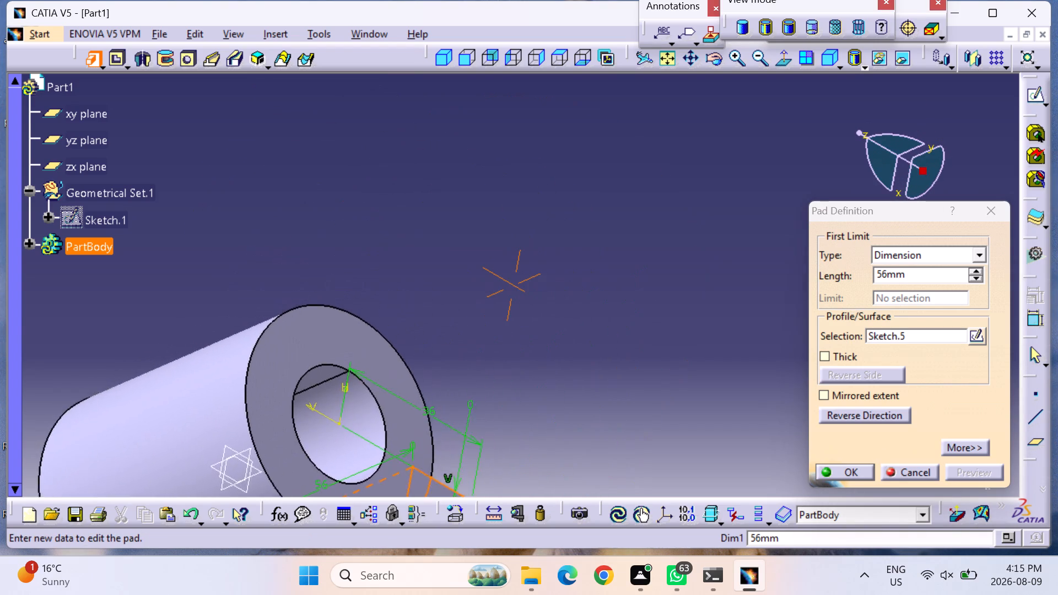
middle_drag(490, 333, 716, 148)
right_drag(490, 333, 716, 148)
middle_drag(110, 374, 265, 354)
right_drag(110, 374, 265, 354)
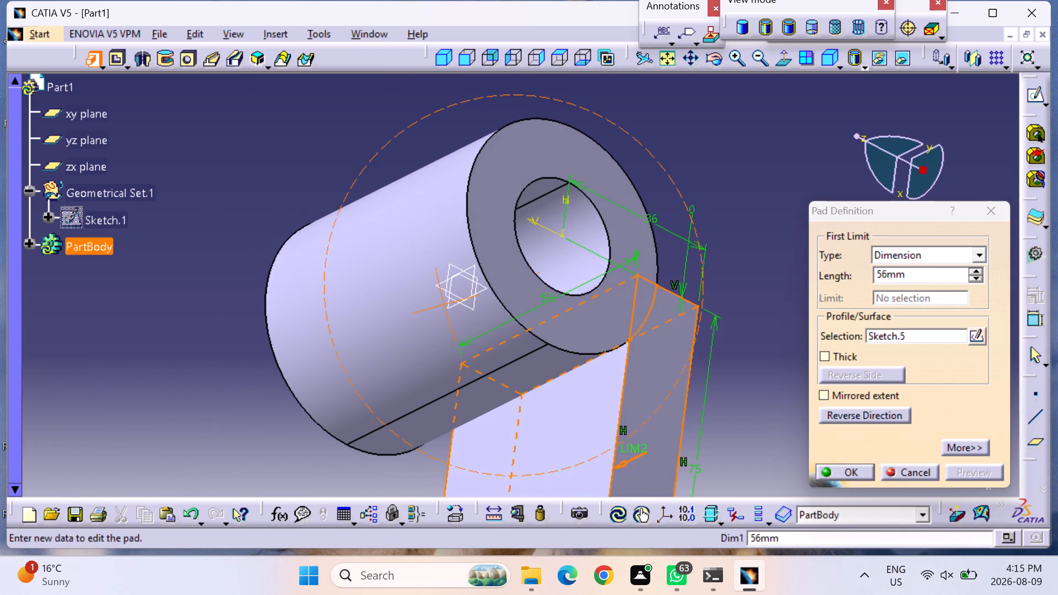
middle_drag(265, 354, 321, 345)
right_drag(265, 354, 321, 345)
middle_drag(151, 362, 246, 237)
right_drag(151, 362, 246, 237)
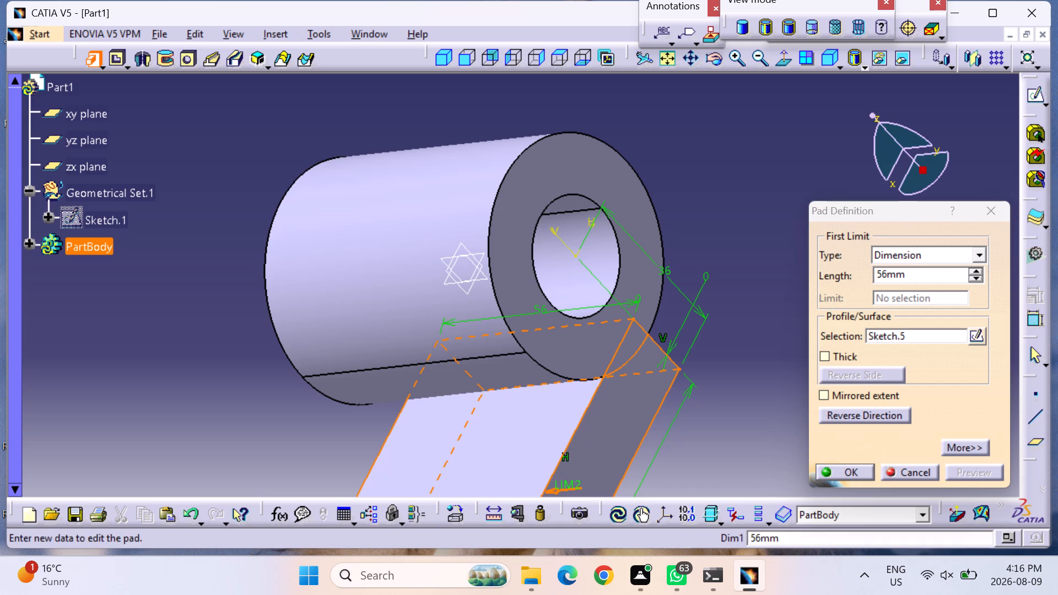
key(ctrl+z)
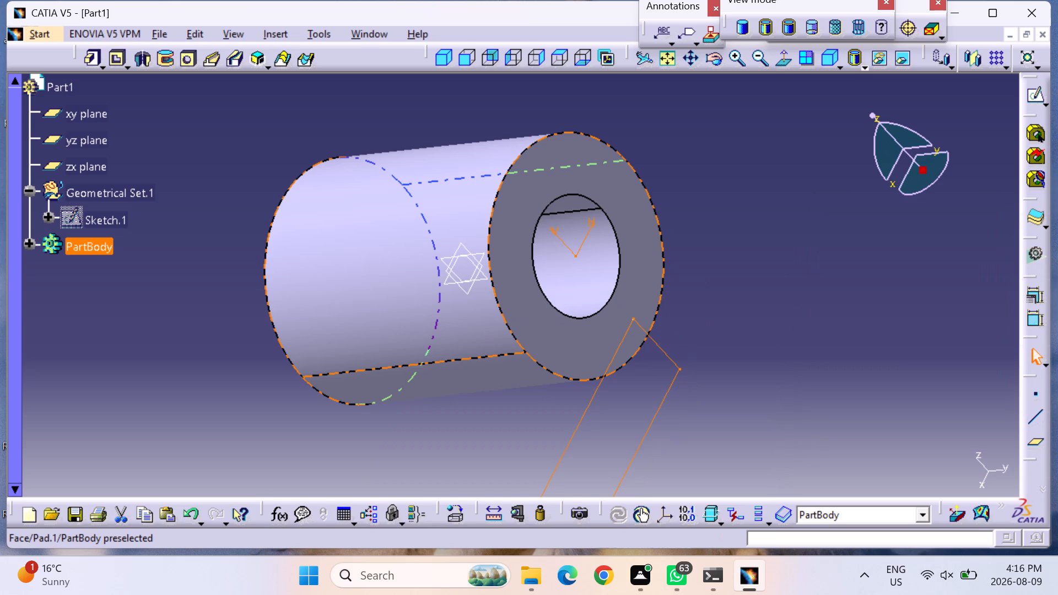
Undo the rectangle sketch on the cylinder's end face.
double_click(450, 361)
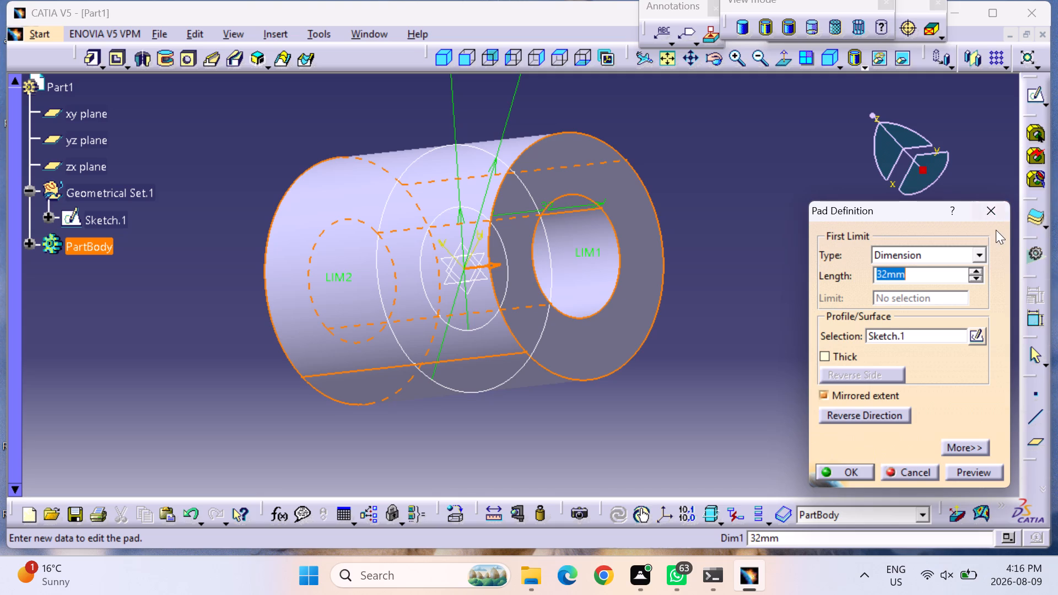
click(984, 214)
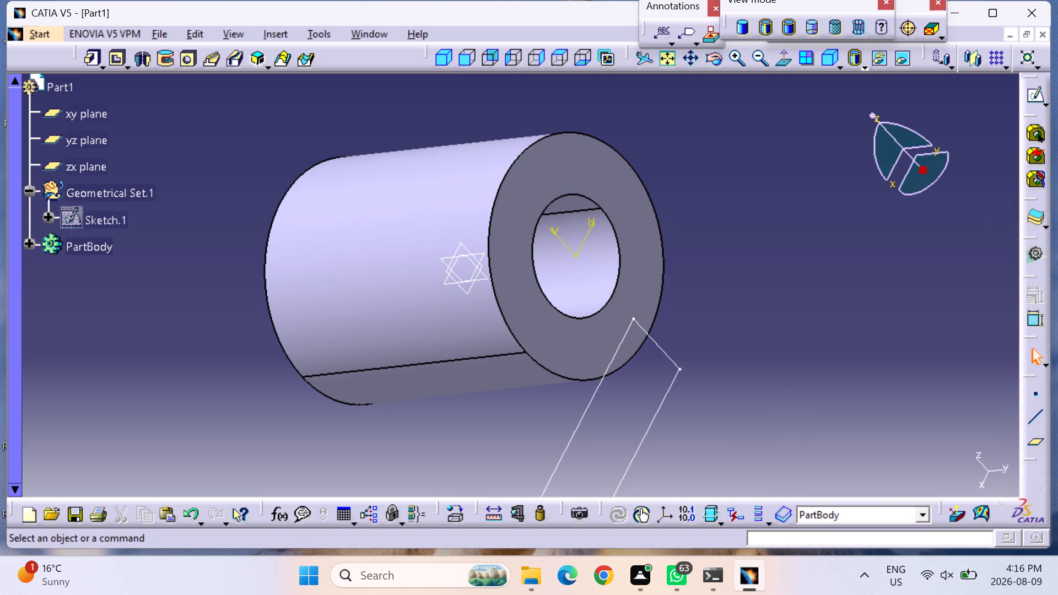
key(ctrl+z)
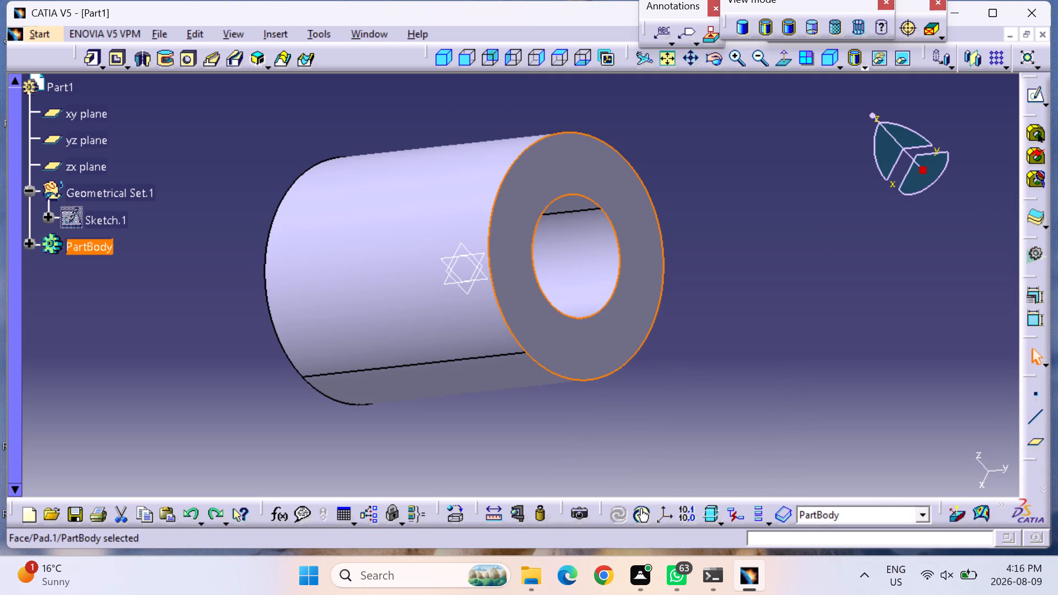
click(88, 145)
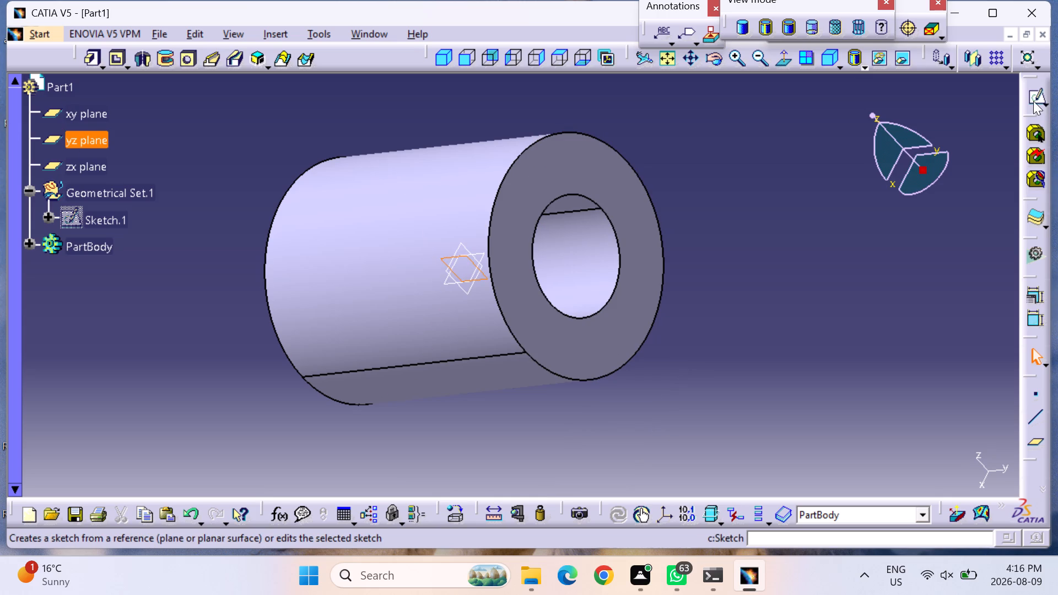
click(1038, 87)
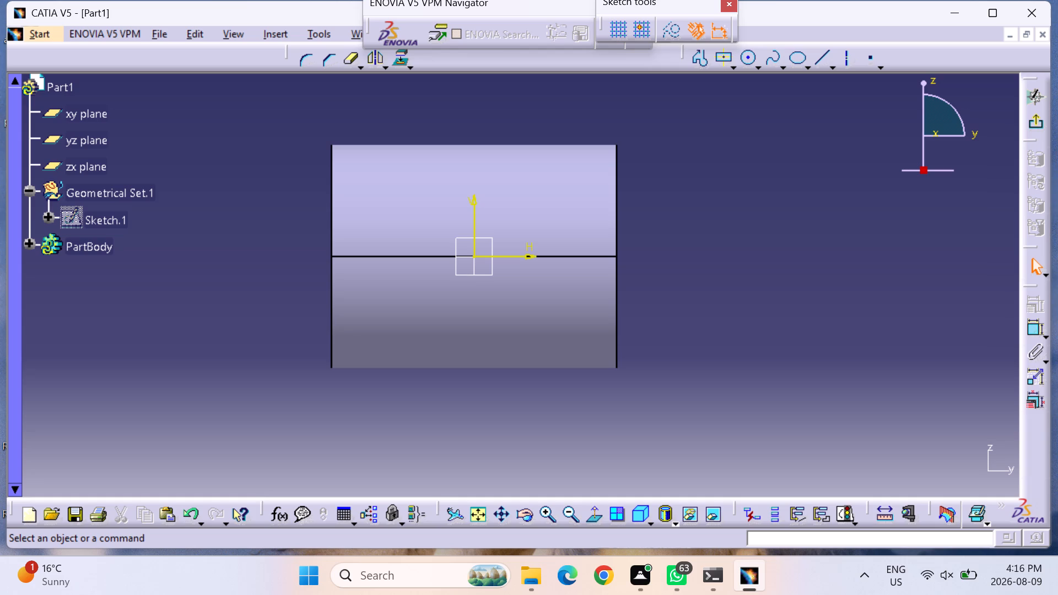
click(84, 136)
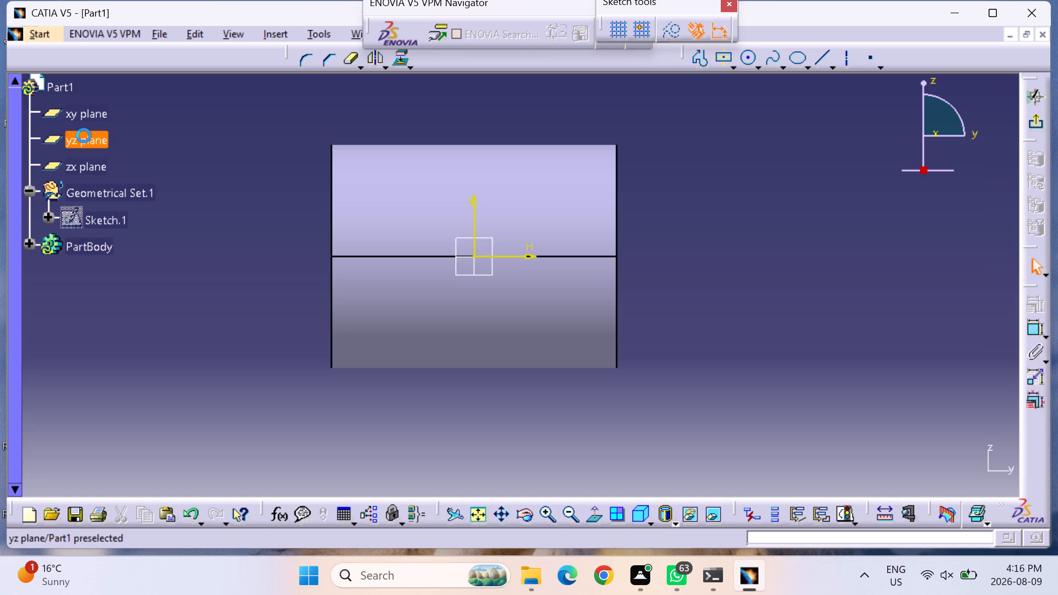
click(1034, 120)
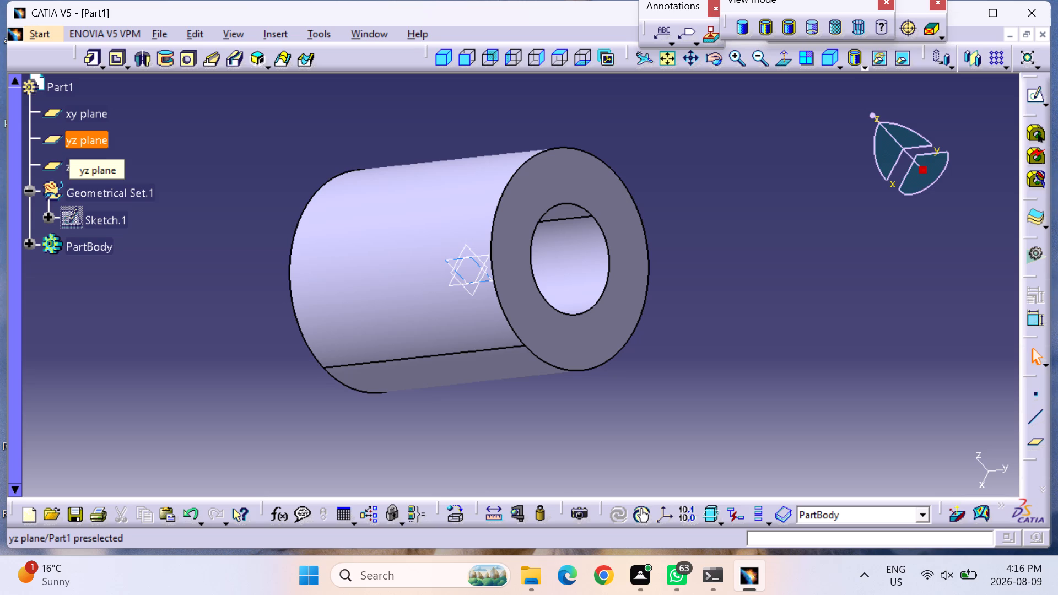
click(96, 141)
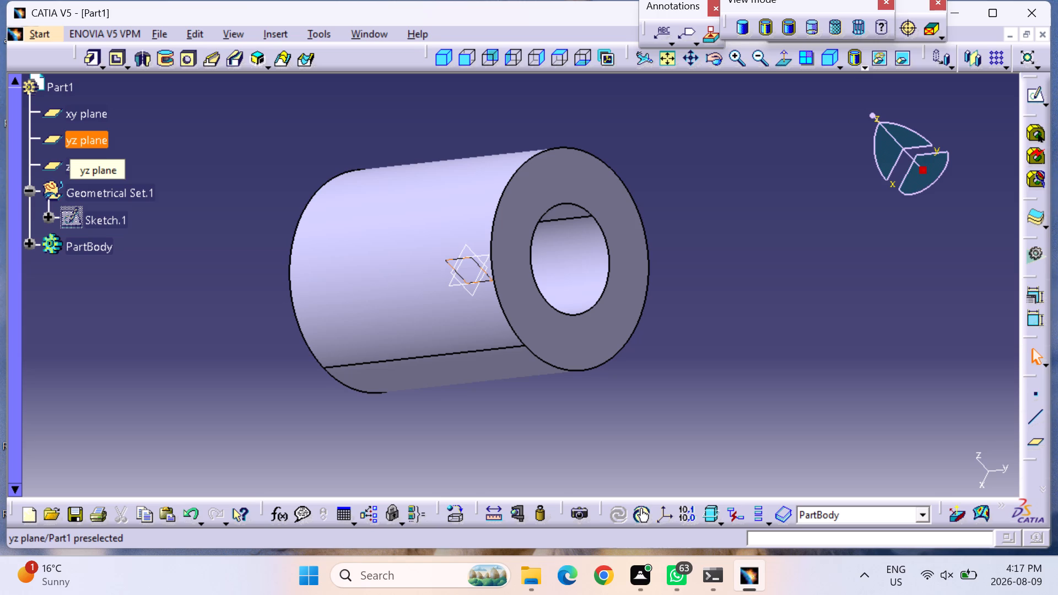
On the zx plane, sketch a closed rectangular profile about 72 by 13 mm below the origin, extending from the V axis toward negative H.
click(97, 161)
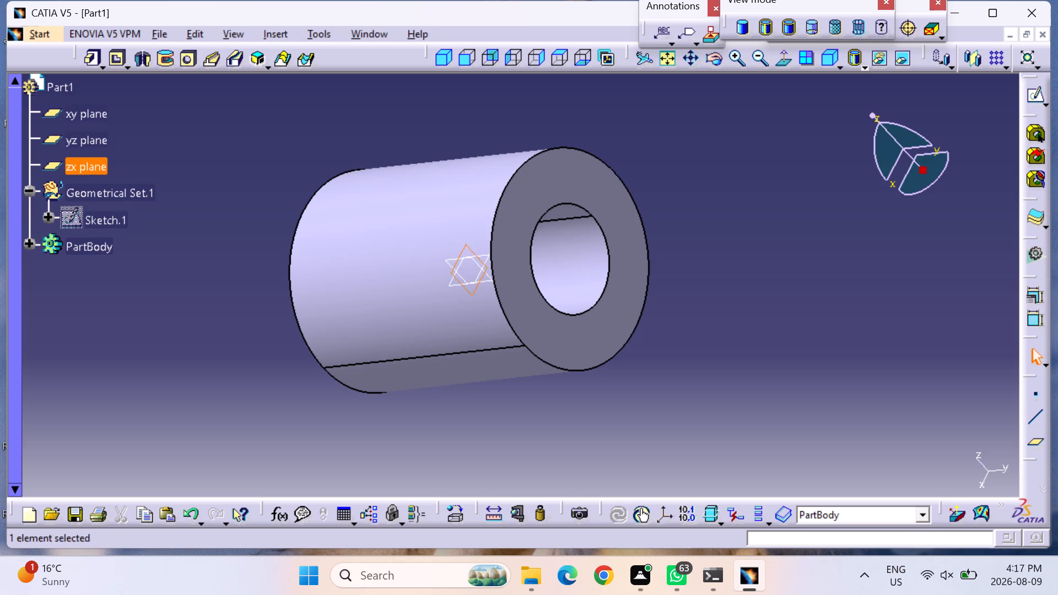
click(1032, 95)
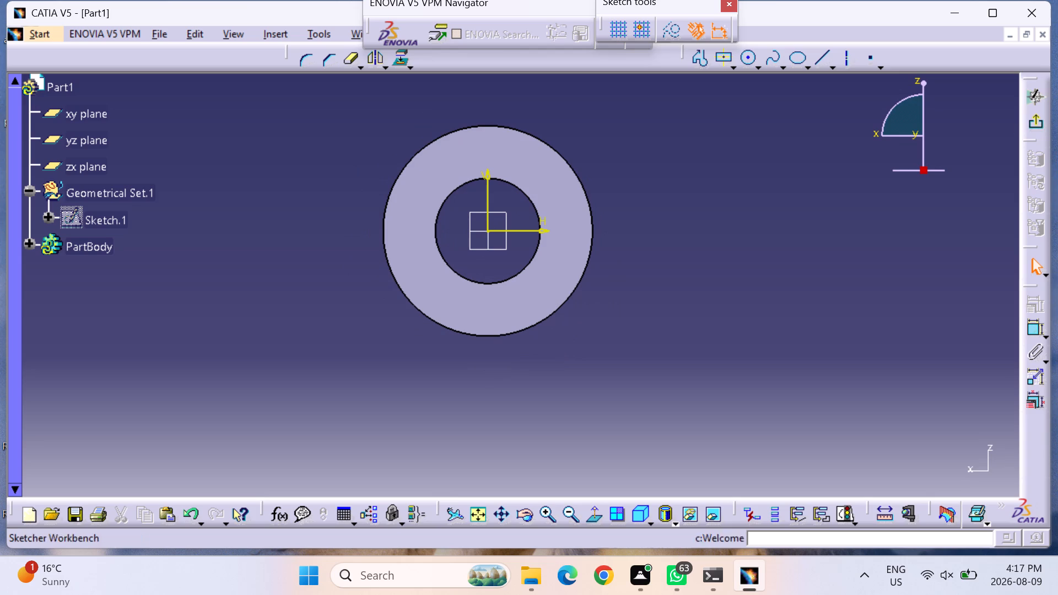
click(700, 55)
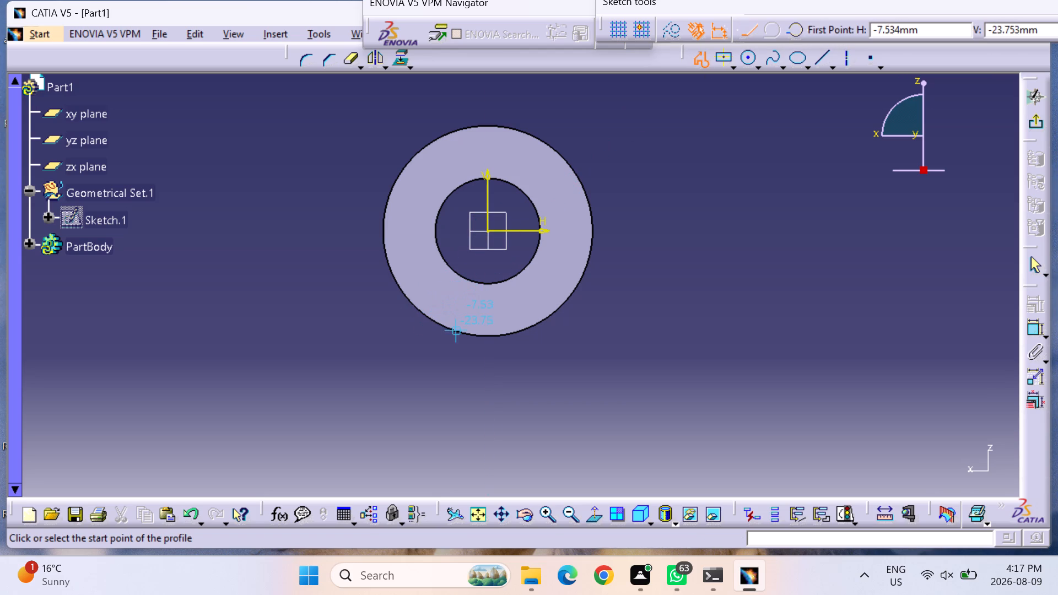
click(490, 334)
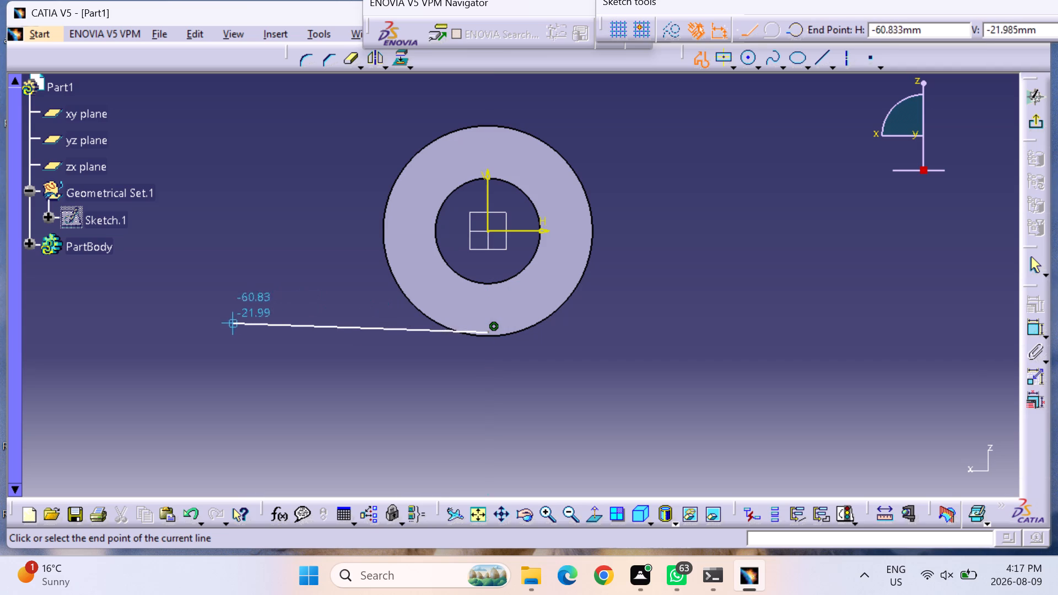
click(185, 330)
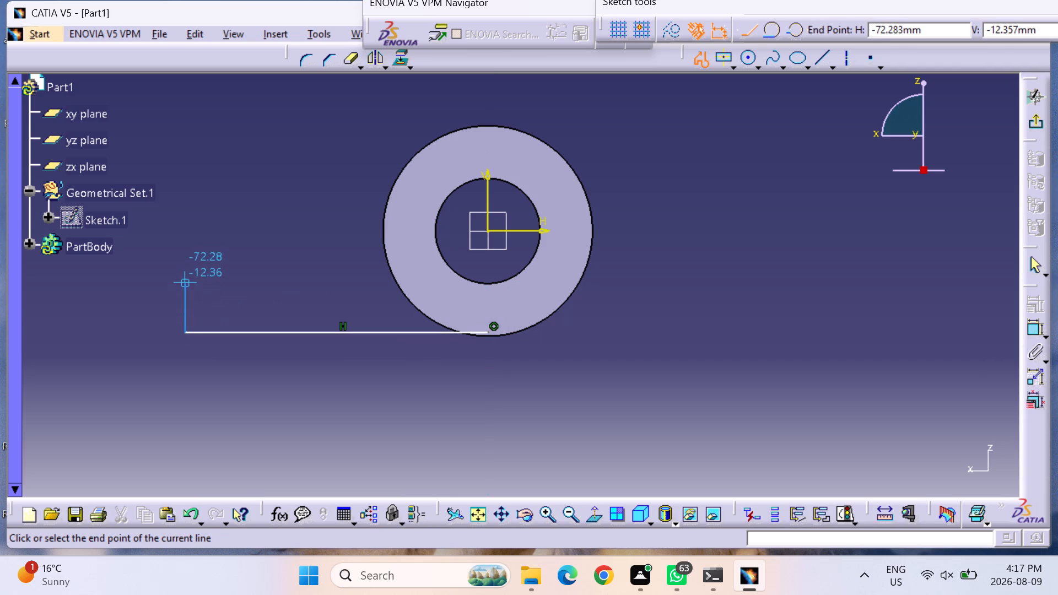
click(188, 280)
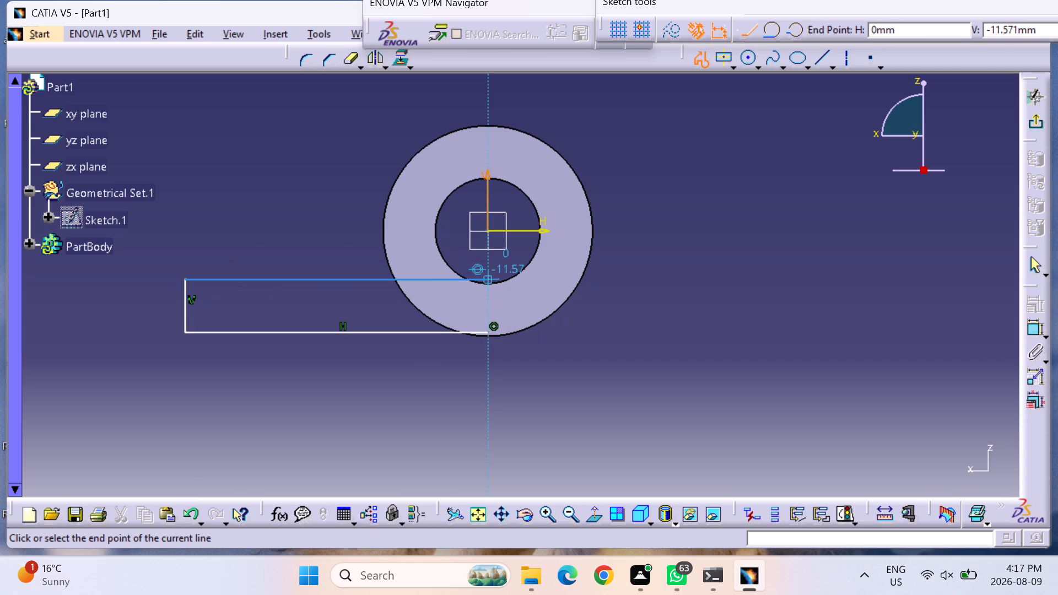
click(486, 280)
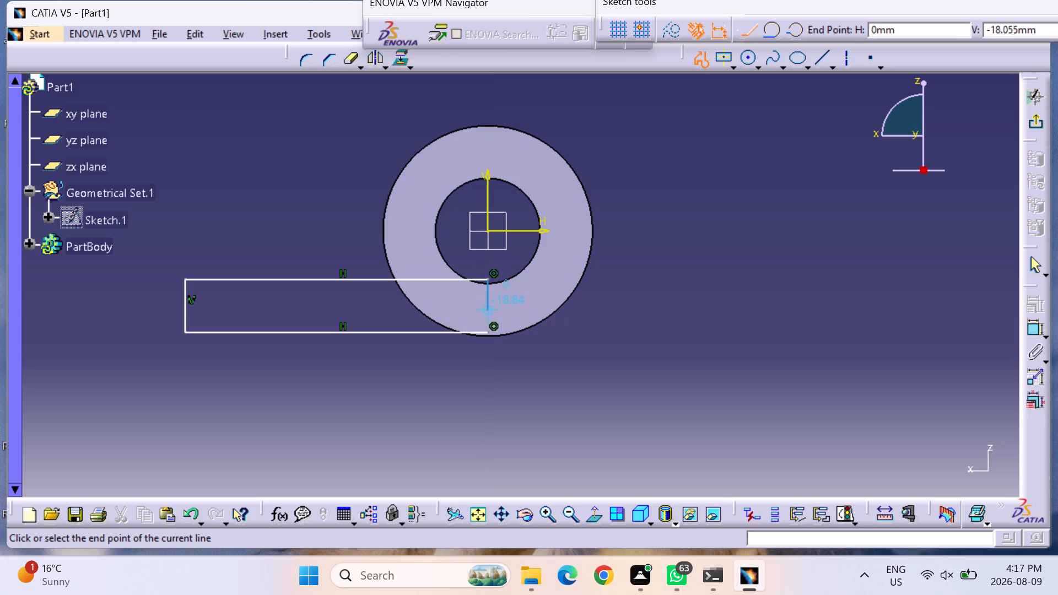
click(488, 333)
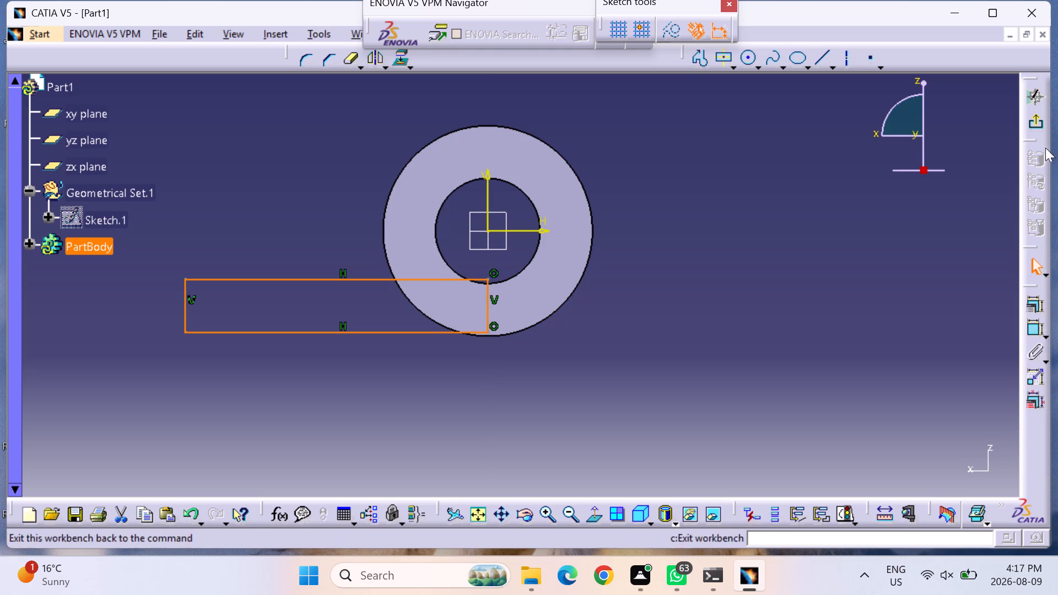
Constrain the distance between the rectangle's two vertical sides to 75 mm.
click(1034, 331)
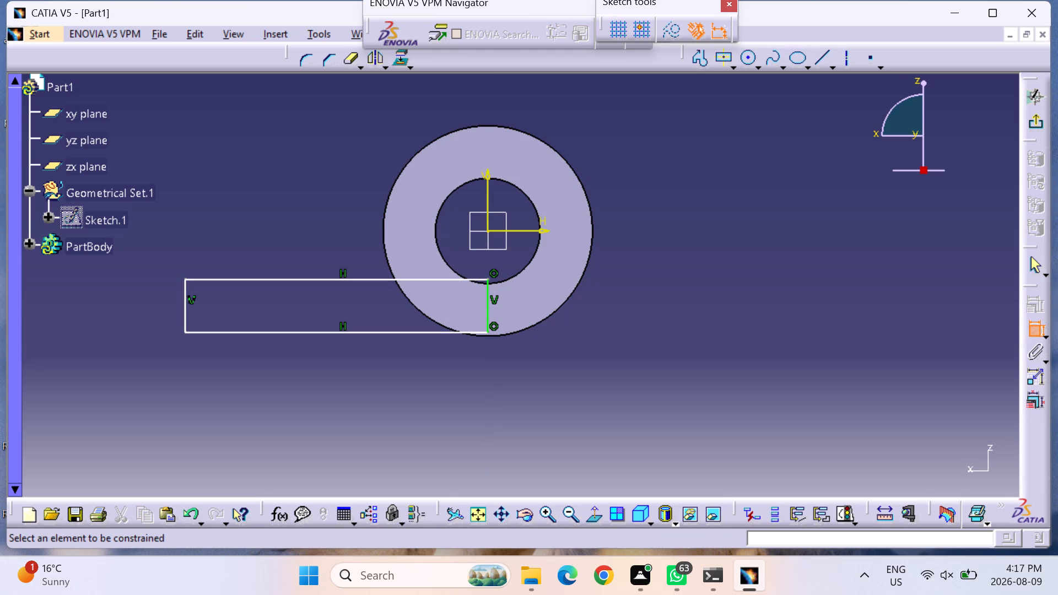
click(186, 306)
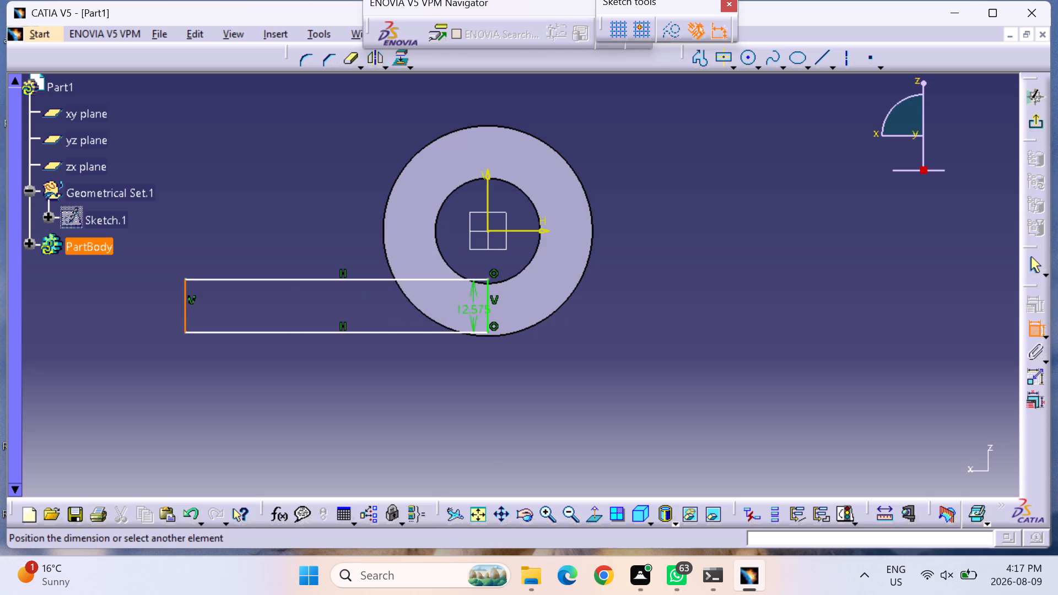
click(486, 307)
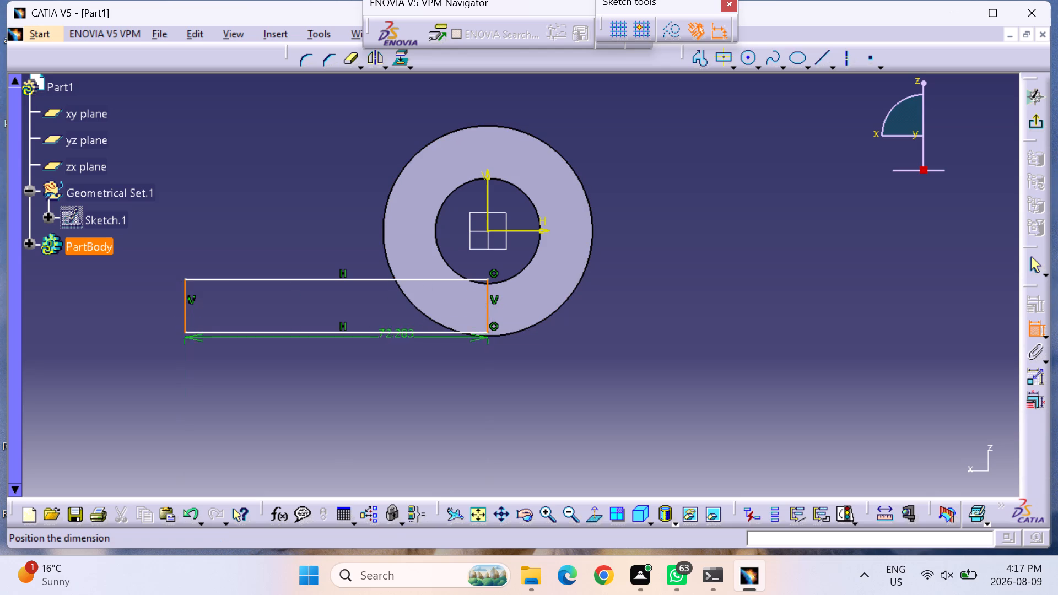
click(322, 371)
double_click(328, 365)
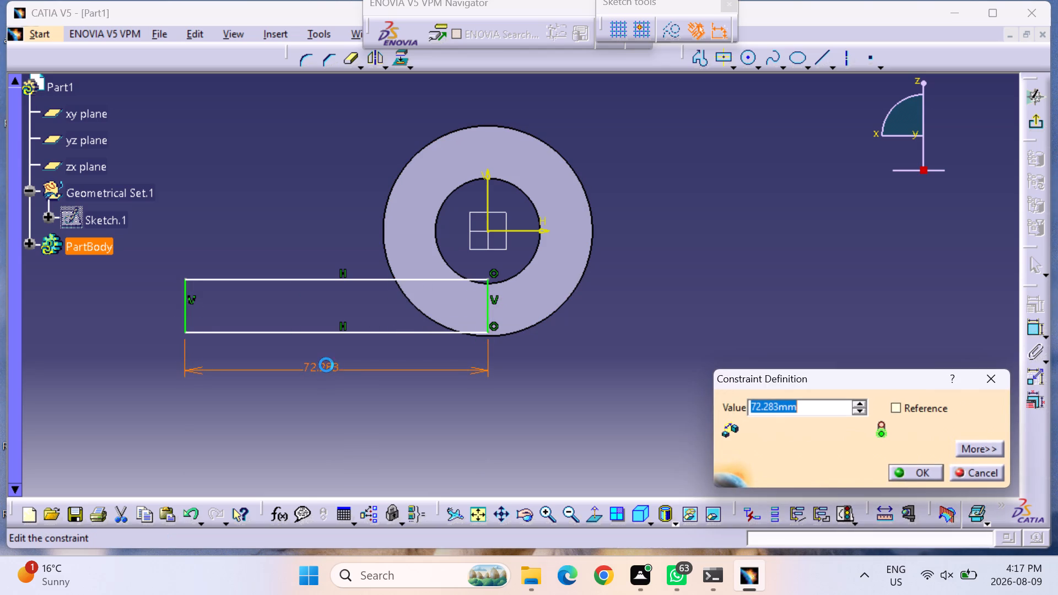
text(75)
key(Return)
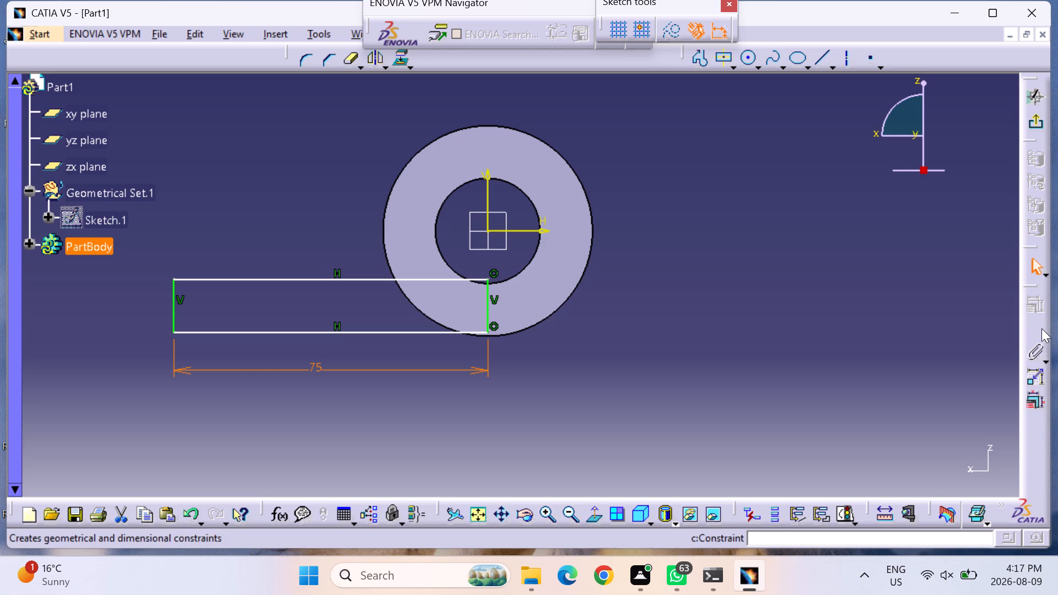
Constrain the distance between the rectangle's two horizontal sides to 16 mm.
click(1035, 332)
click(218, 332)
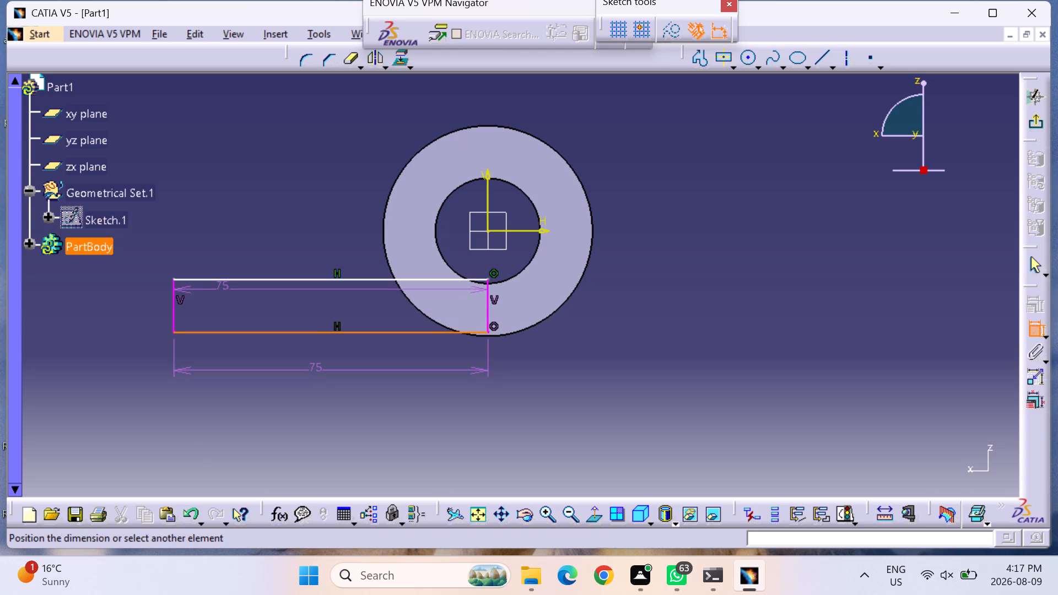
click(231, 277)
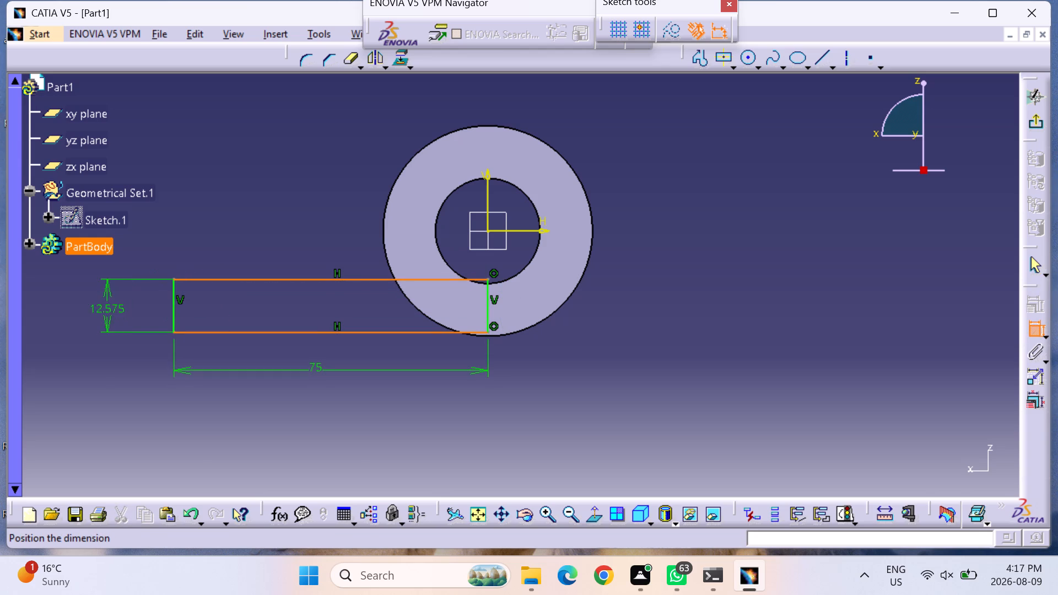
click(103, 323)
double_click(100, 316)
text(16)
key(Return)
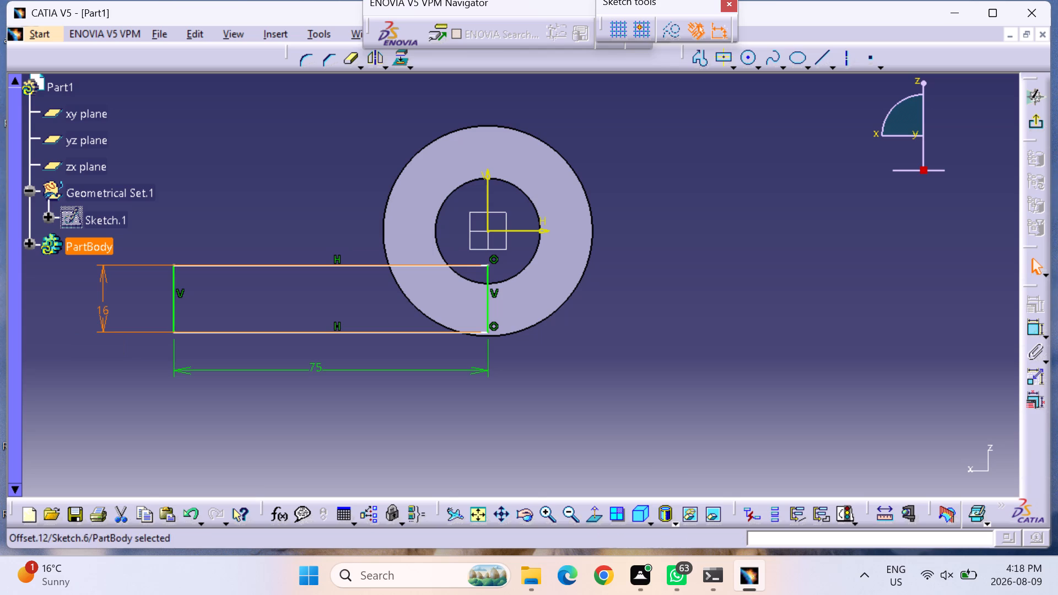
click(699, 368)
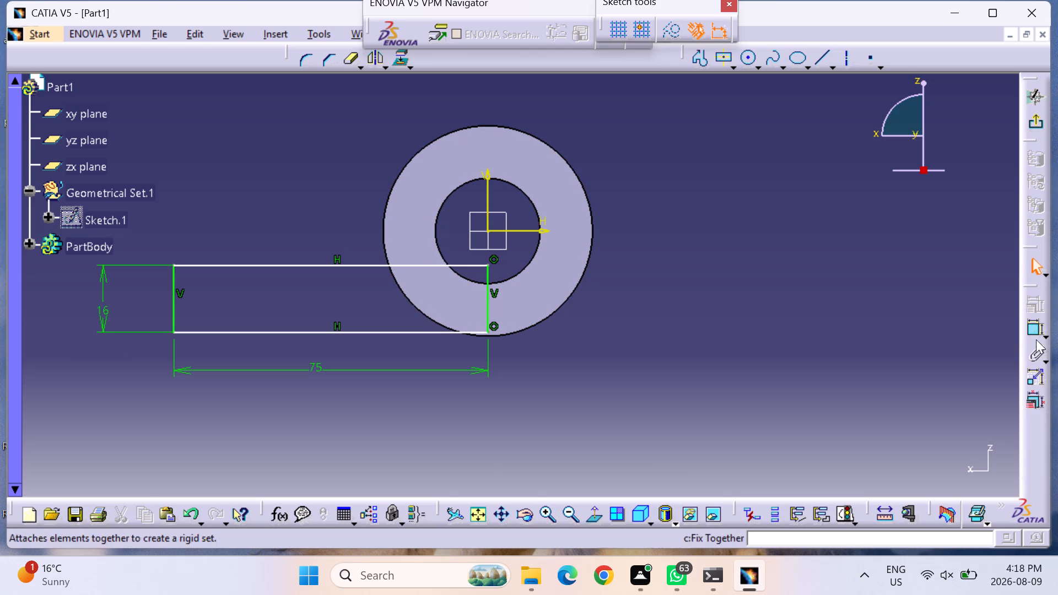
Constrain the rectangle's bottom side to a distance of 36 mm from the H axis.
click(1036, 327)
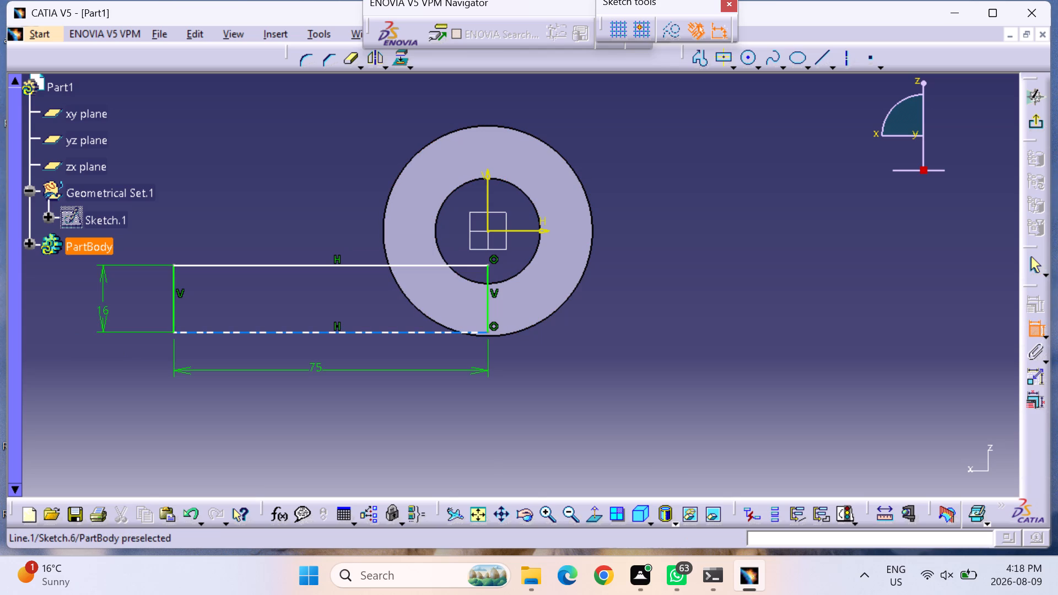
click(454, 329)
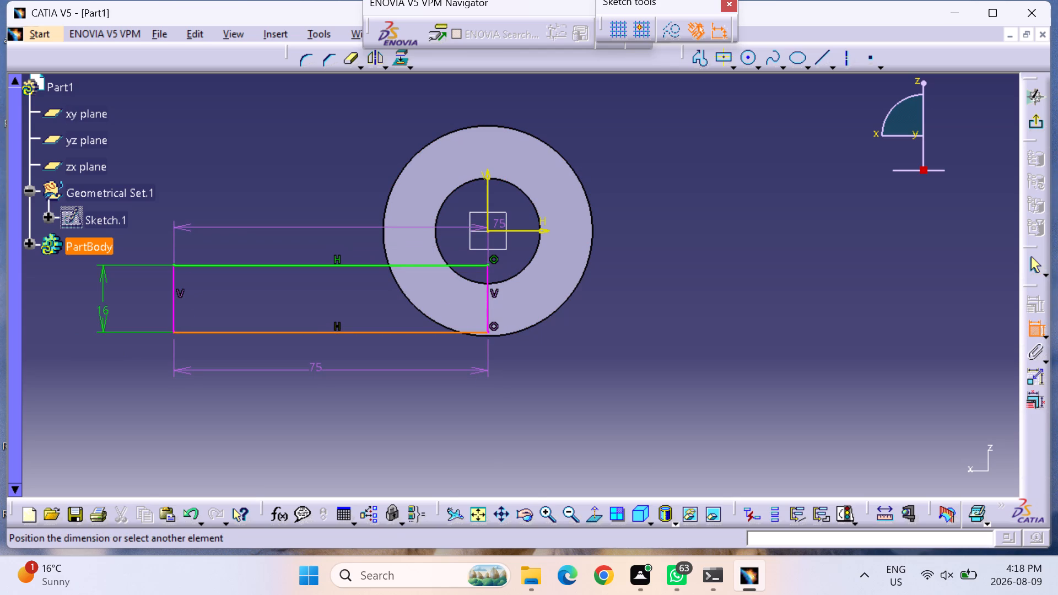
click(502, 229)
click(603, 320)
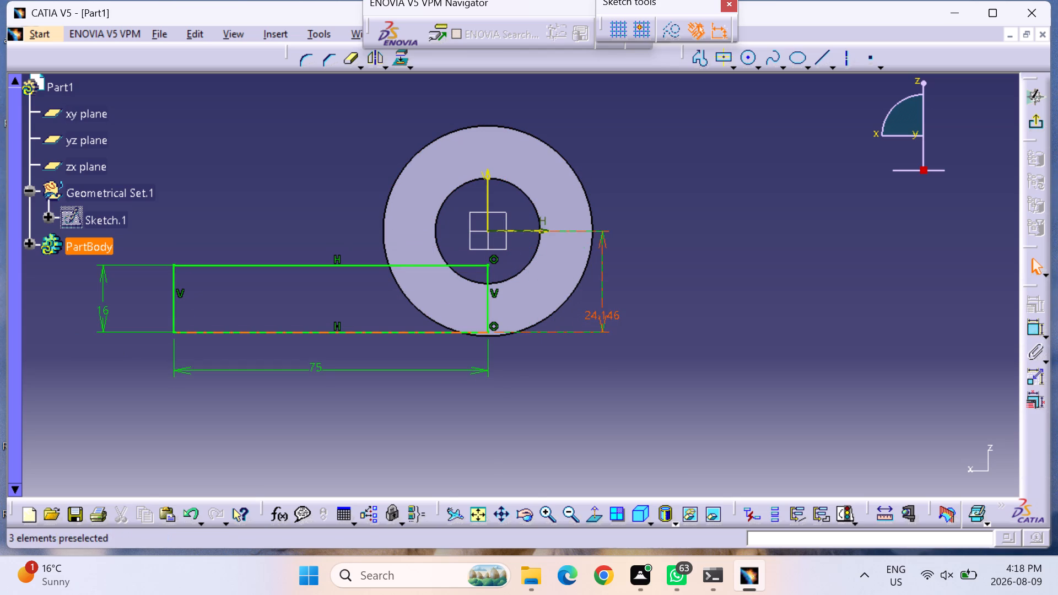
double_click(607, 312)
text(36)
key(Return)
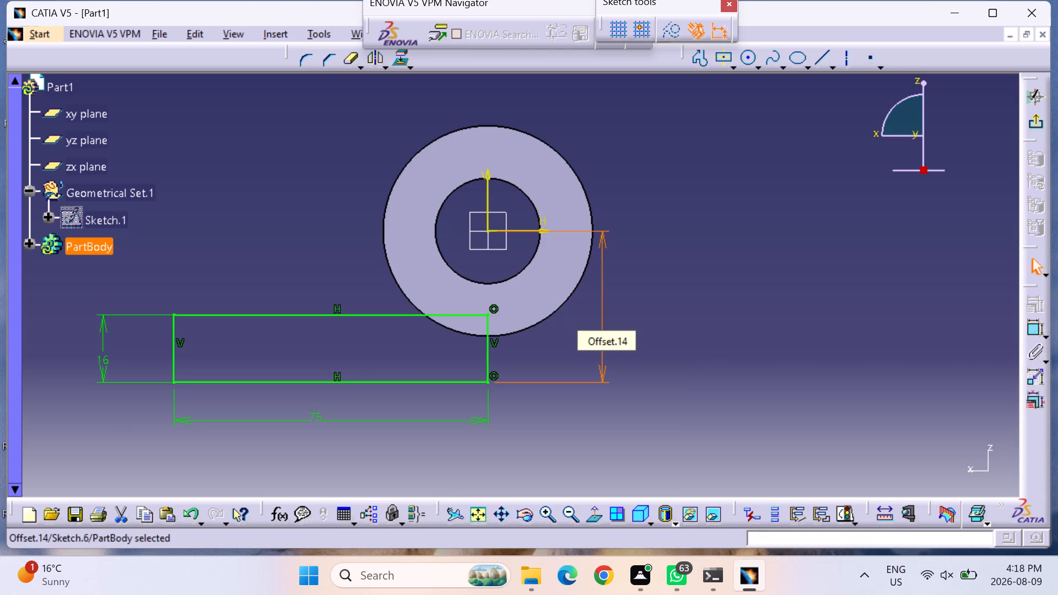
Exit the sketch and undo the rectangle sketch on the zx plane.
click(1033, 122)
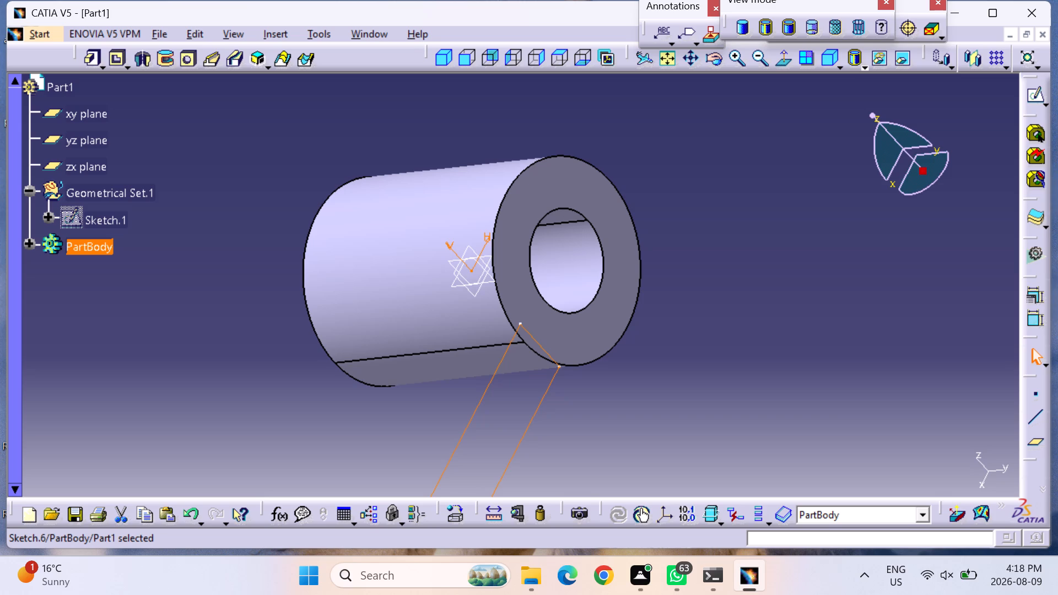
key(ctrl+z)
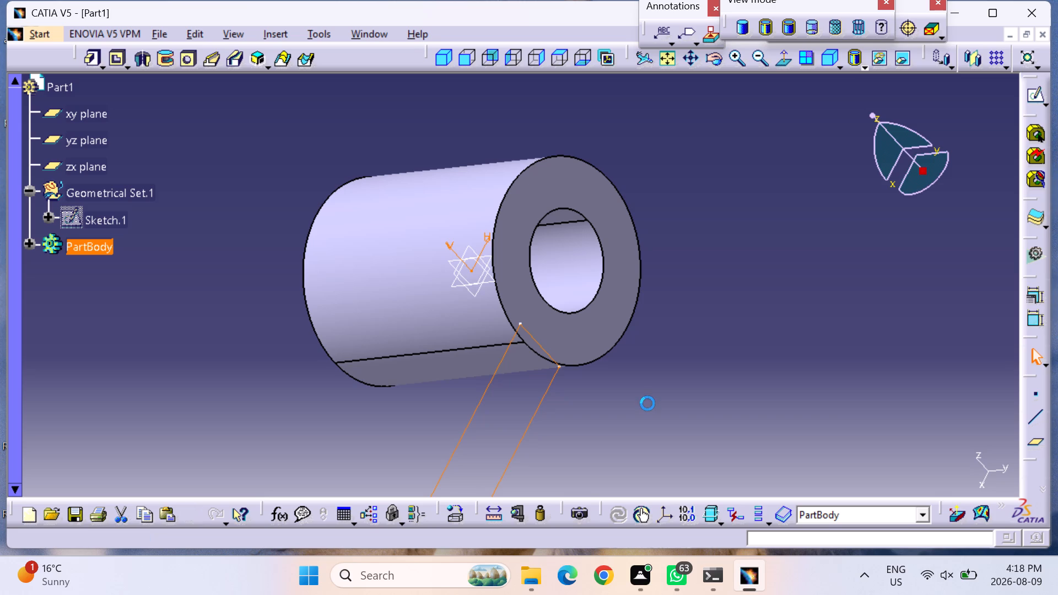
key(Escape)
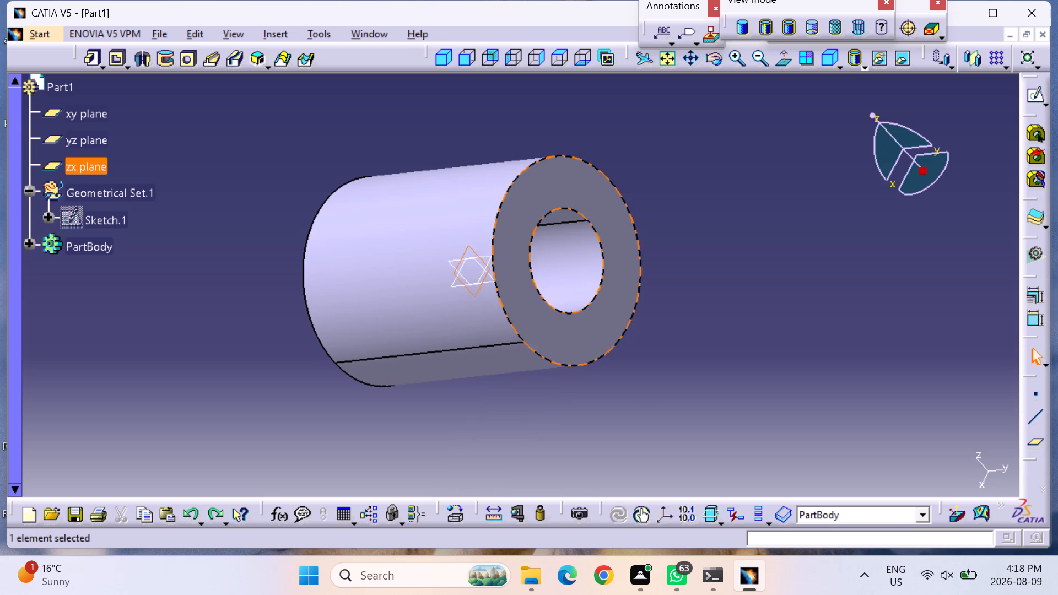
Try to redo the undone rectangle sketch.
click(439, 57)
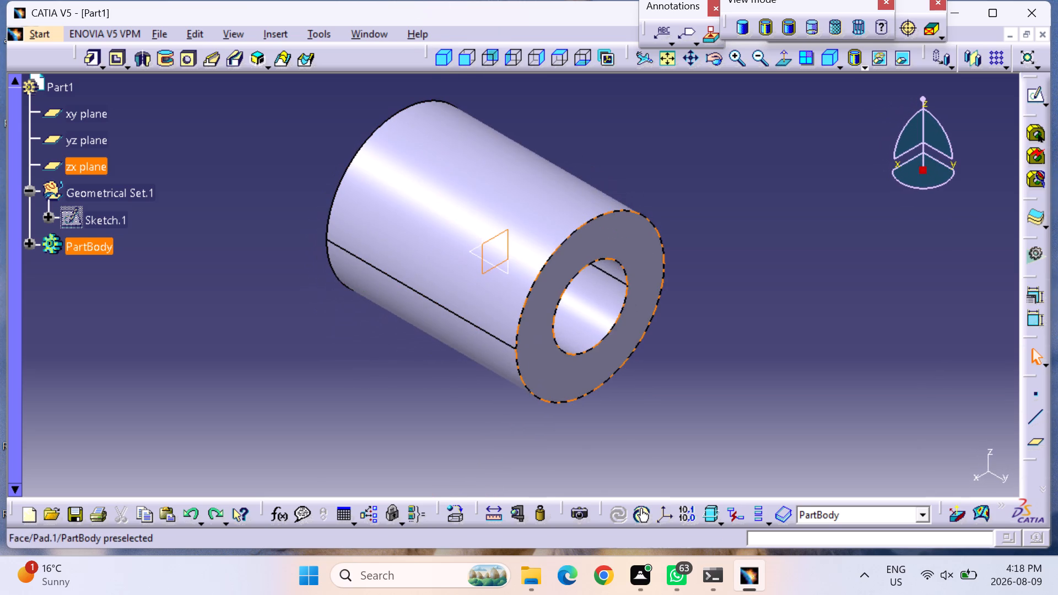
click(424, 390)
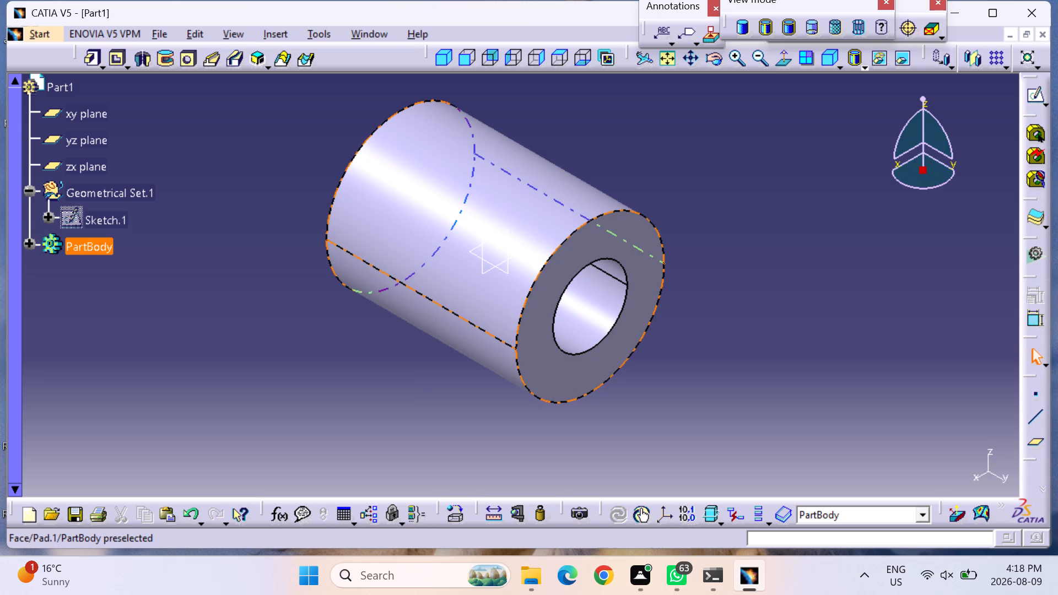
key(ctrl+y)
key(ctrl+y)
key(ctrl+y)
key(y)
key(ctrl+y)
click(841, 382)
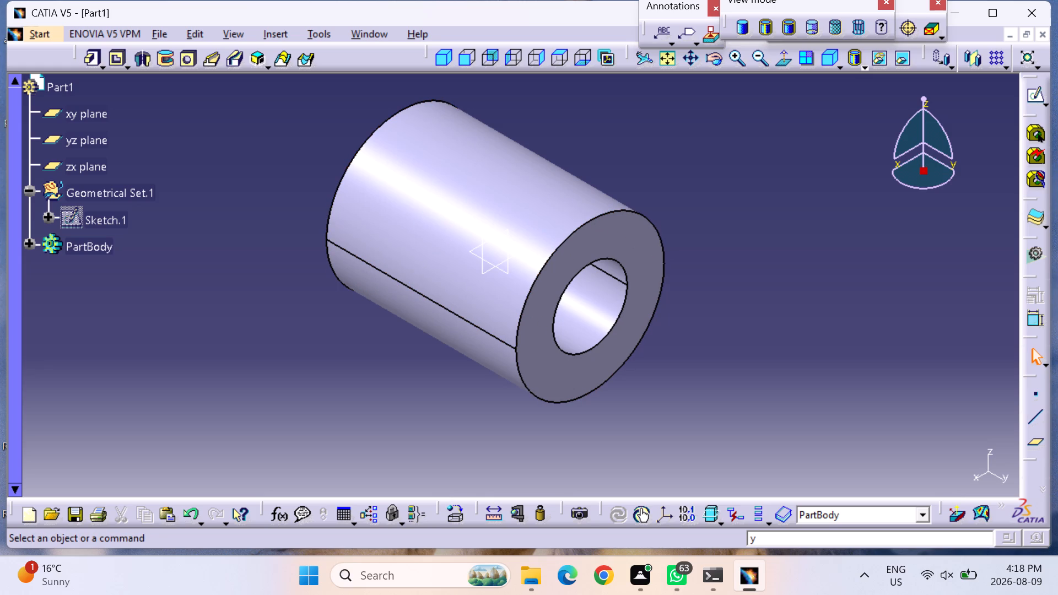
On the zx plane, sketch a closed rectangle about 71 by 19 mm from the V axis toward negative H, its base level with the cylinder's bottom.
middle_drag(605, 430, 793, 322)
right_drag(605, 430, 793, 322)
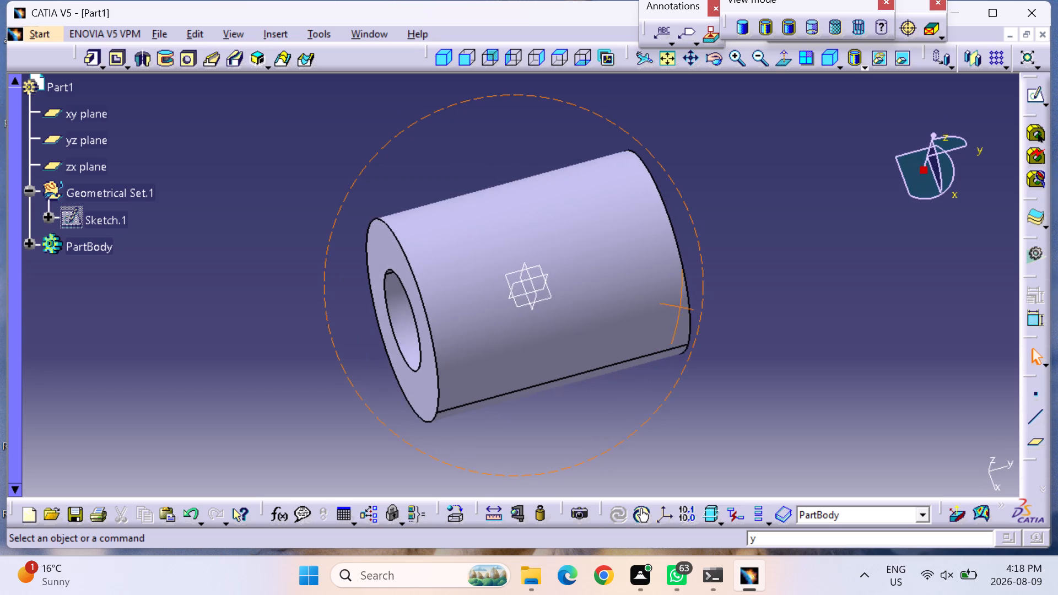
middle_drag(793, 322, 725, 339)
right_drag(793, 322, 725, 339)
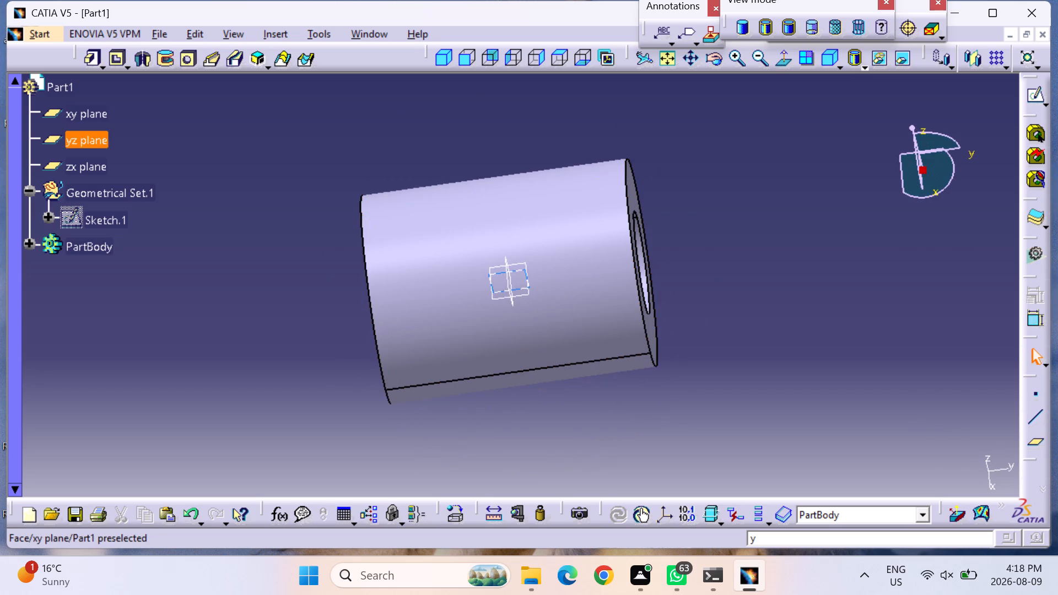
click(508, 279)
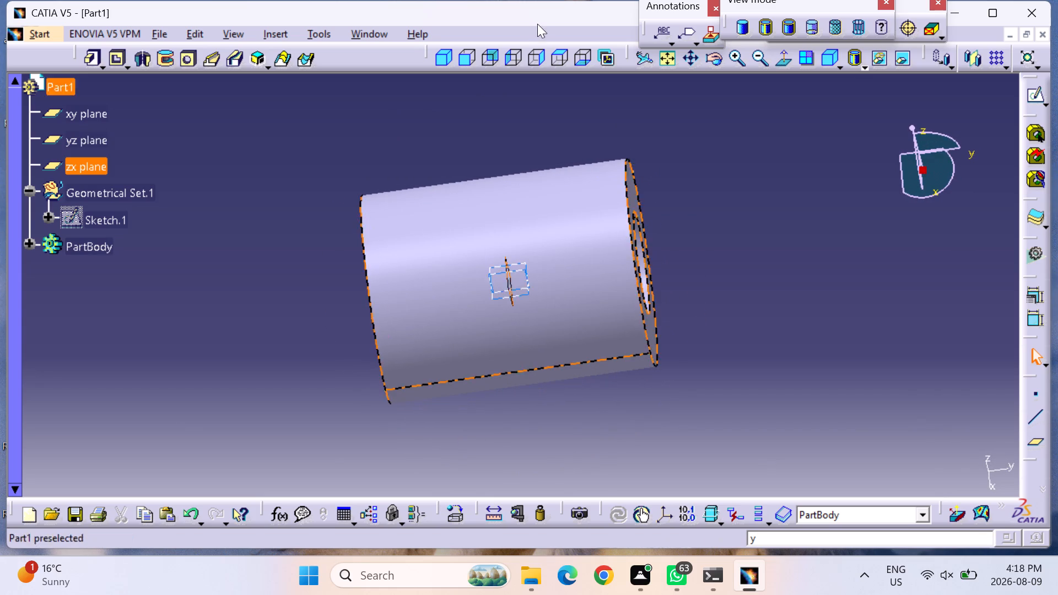
click(1040, 95)
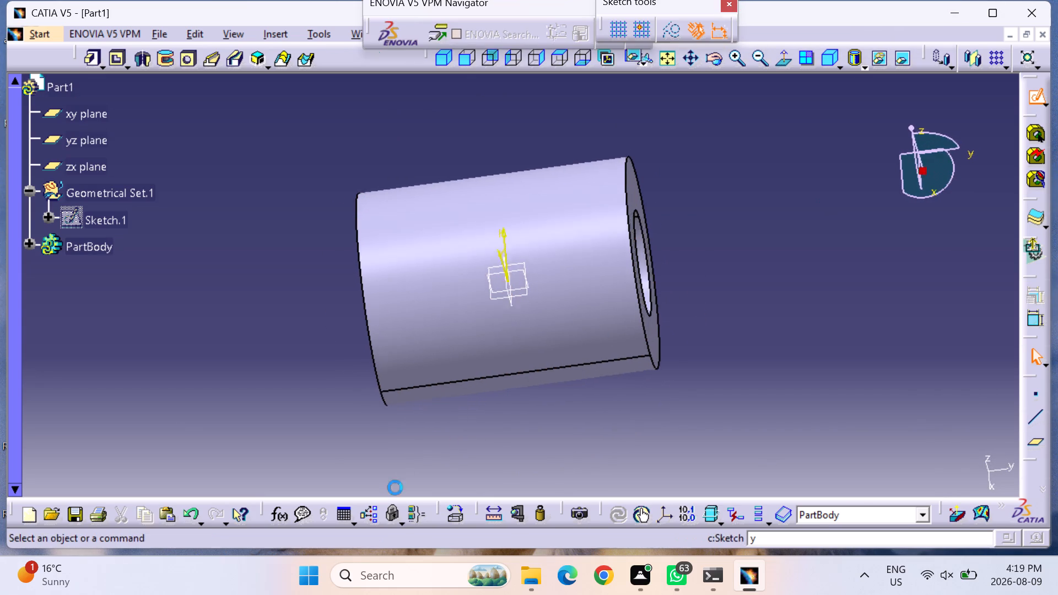
click(699, 59)
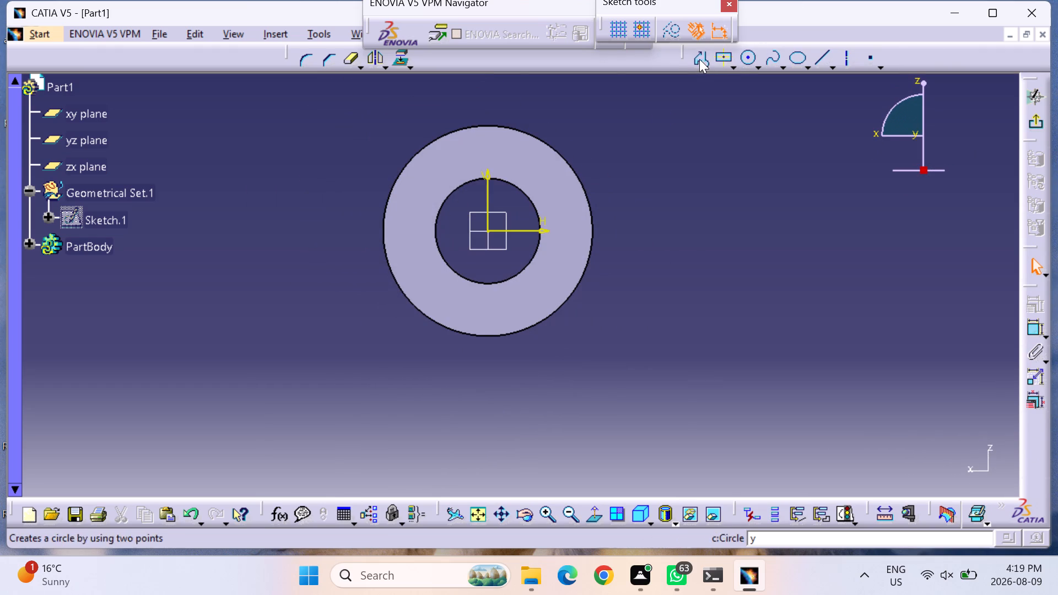
click(487, 336)
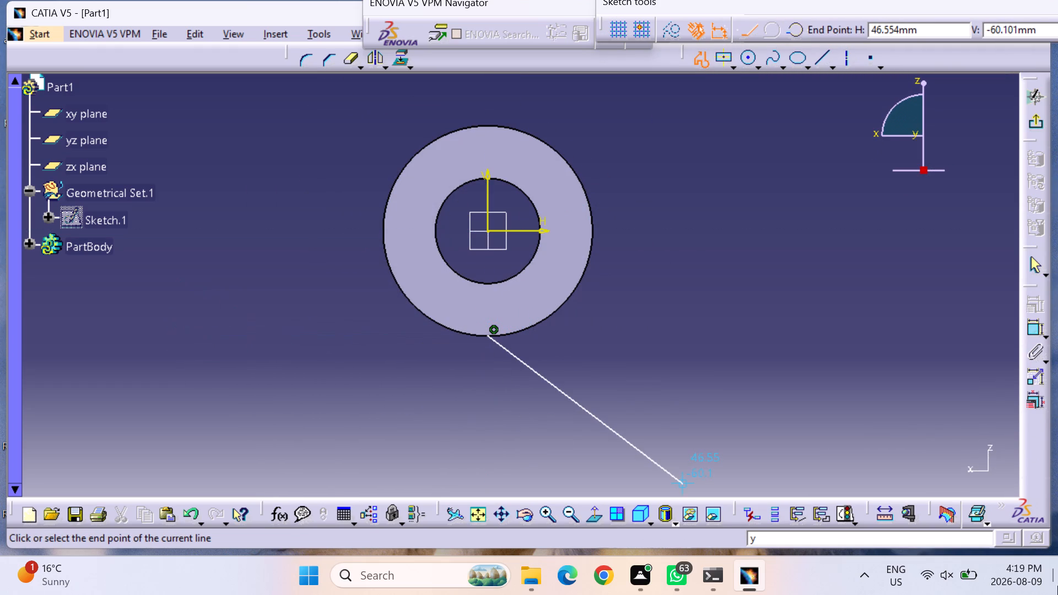
click(190, 336)
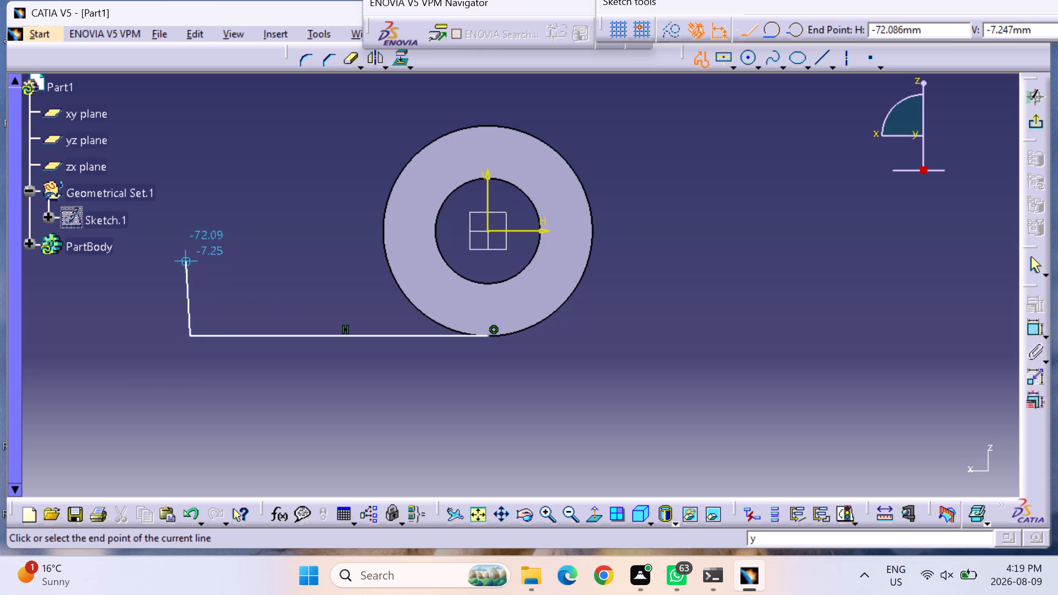
click(188, 254)
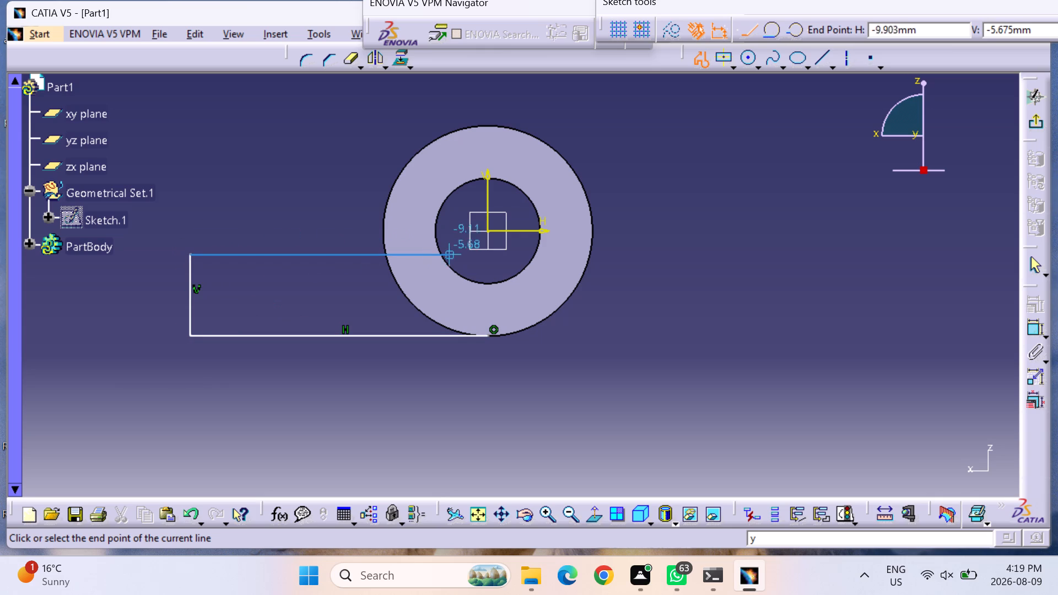
click(487, 254)
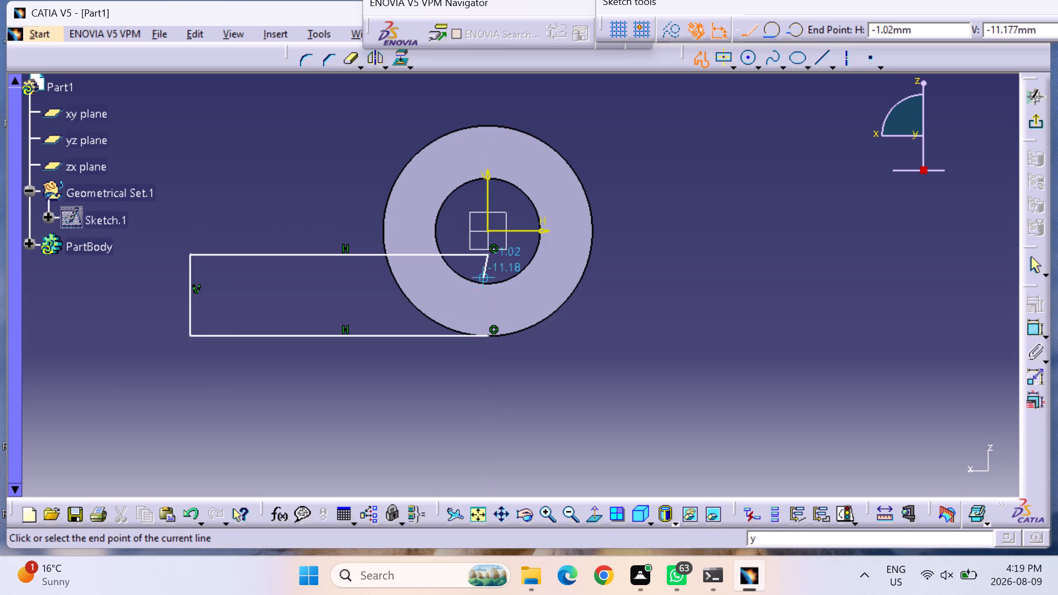
click(486, 336)
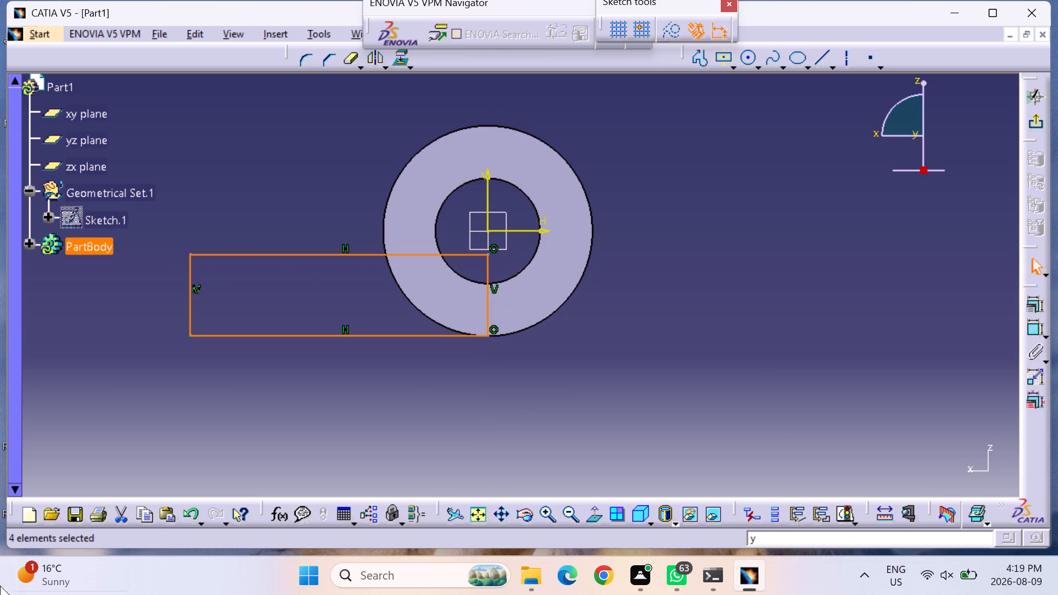
Constrain the distance between the rectangle's two vertical sides to 75 mm.
click(1037, 334)
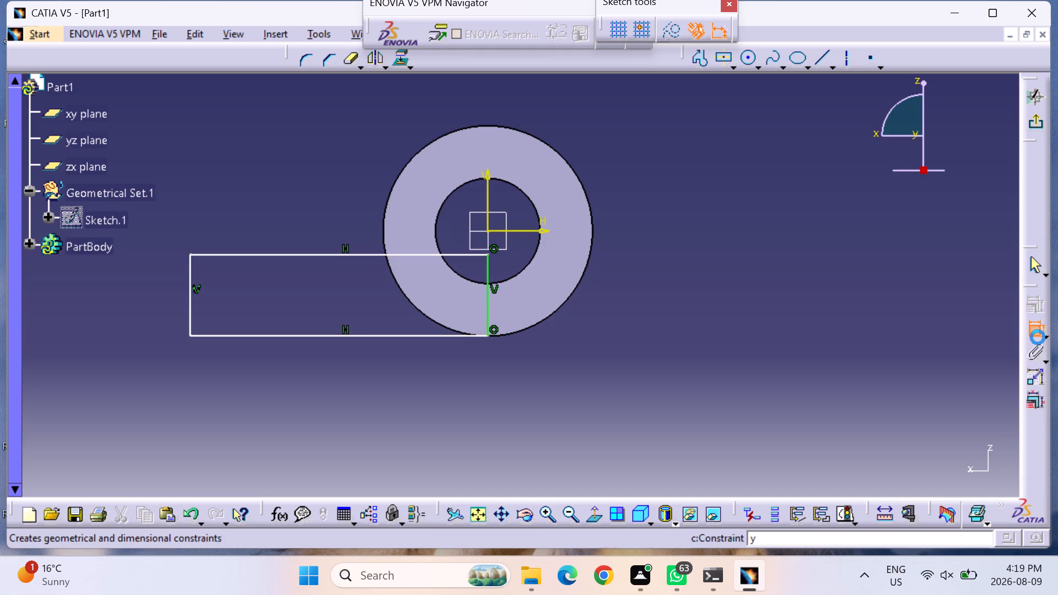
click(485, 306)
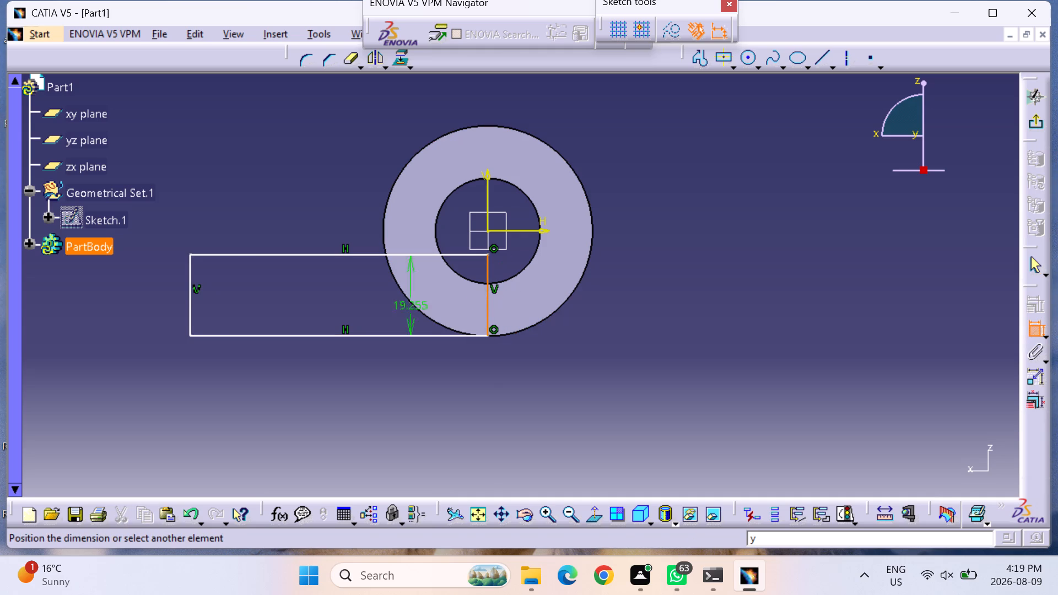
click(188, 297)
click(289, 376)
double_click(290, 370)
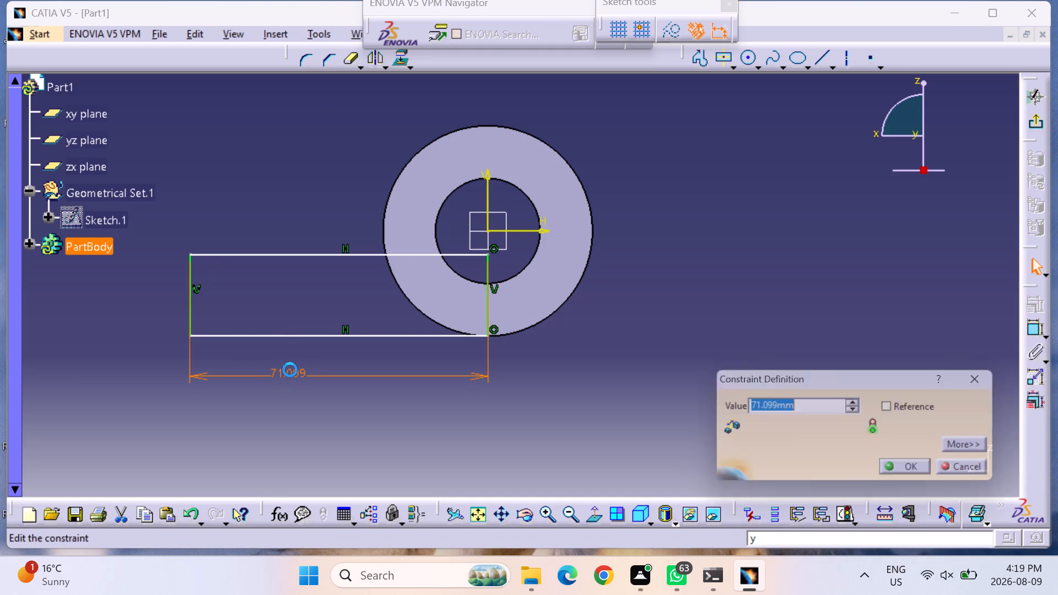
text(75)
key(Return)
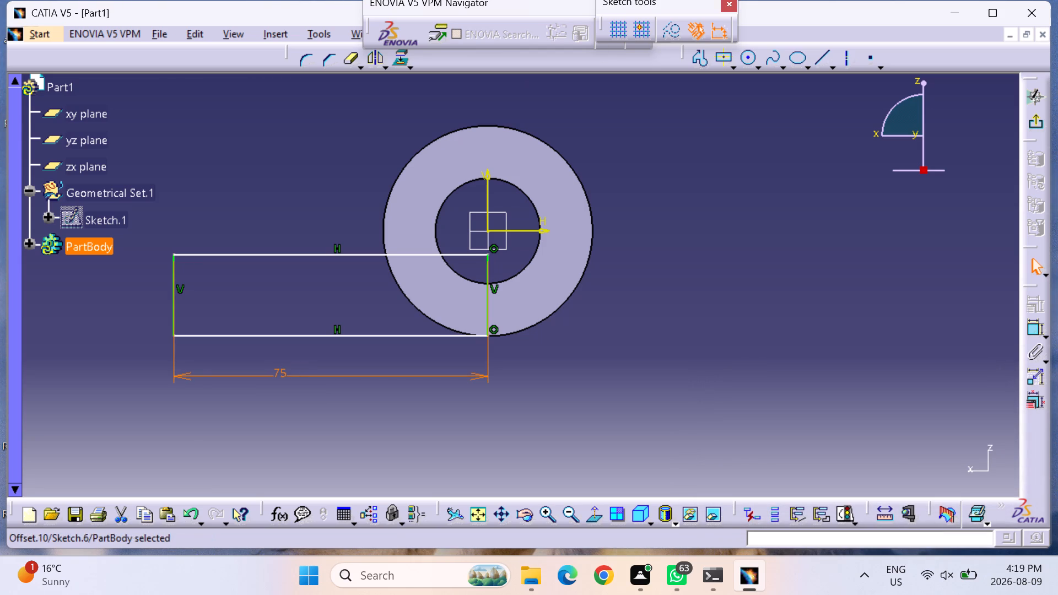
Constrain the distance between the rectangle's two horizontal sides to 18 mm.
click(1037, 330)
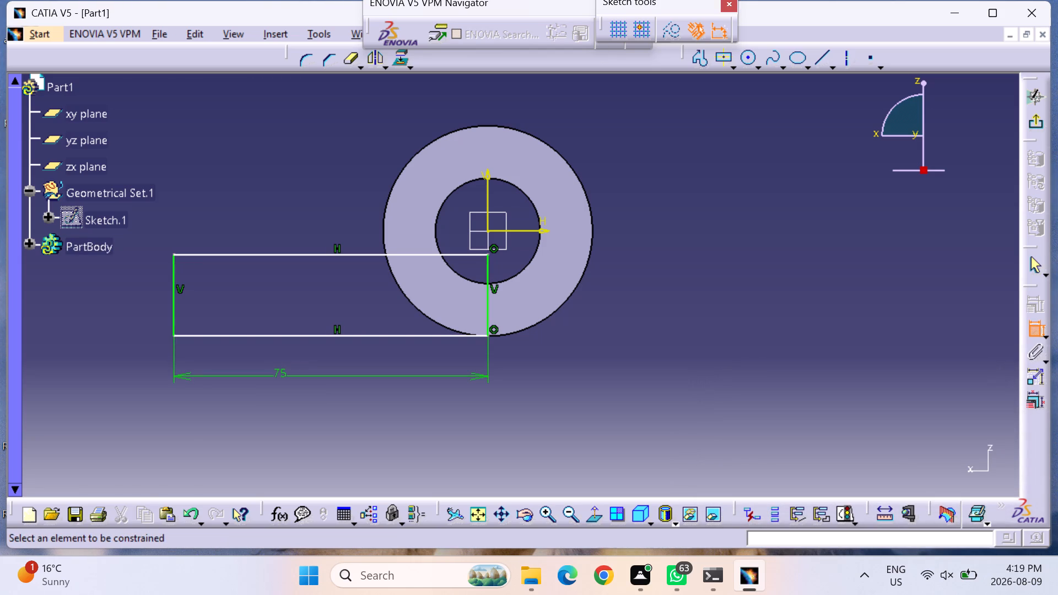
click(210, 337)
click(231, 255)
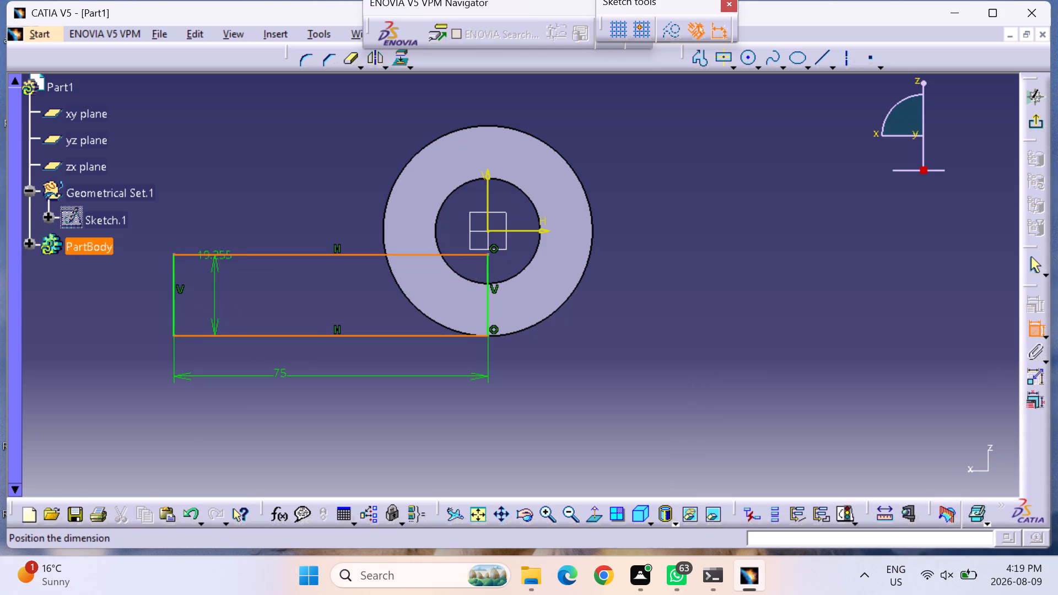
click(109, 311)
double_click(112, 305)
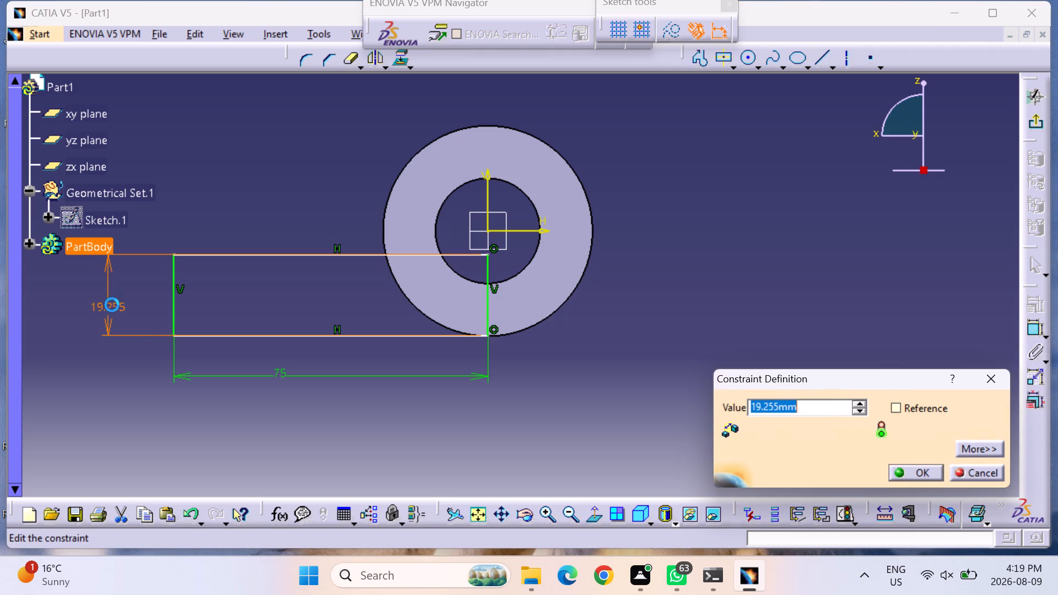
text(18)
key(Return)
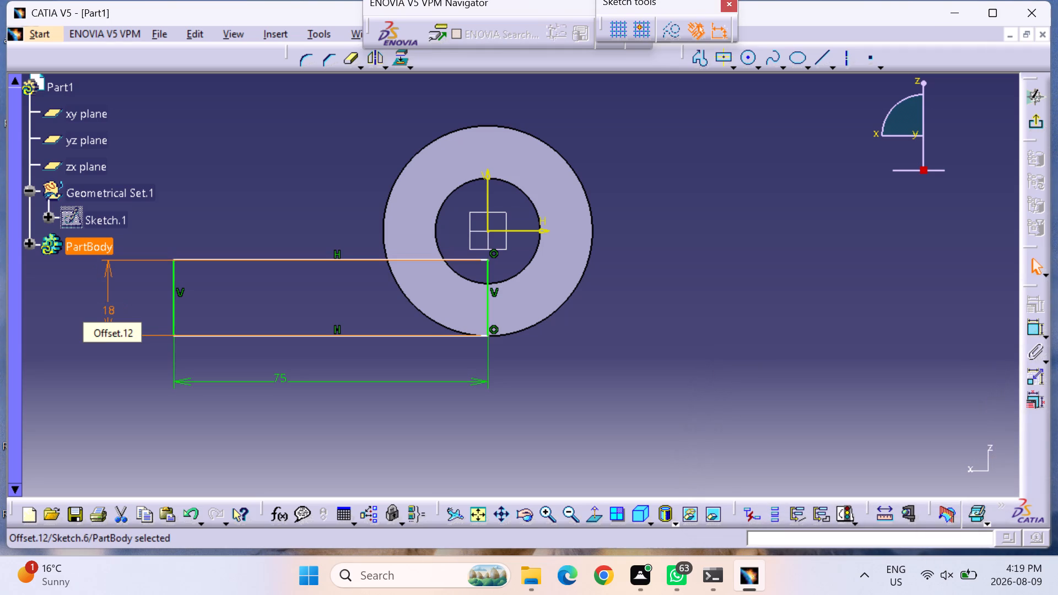
Constrain the distance from the rectangle's lower side to the H axis to 36 mm, and exit the sketch.
click(1035, 324)
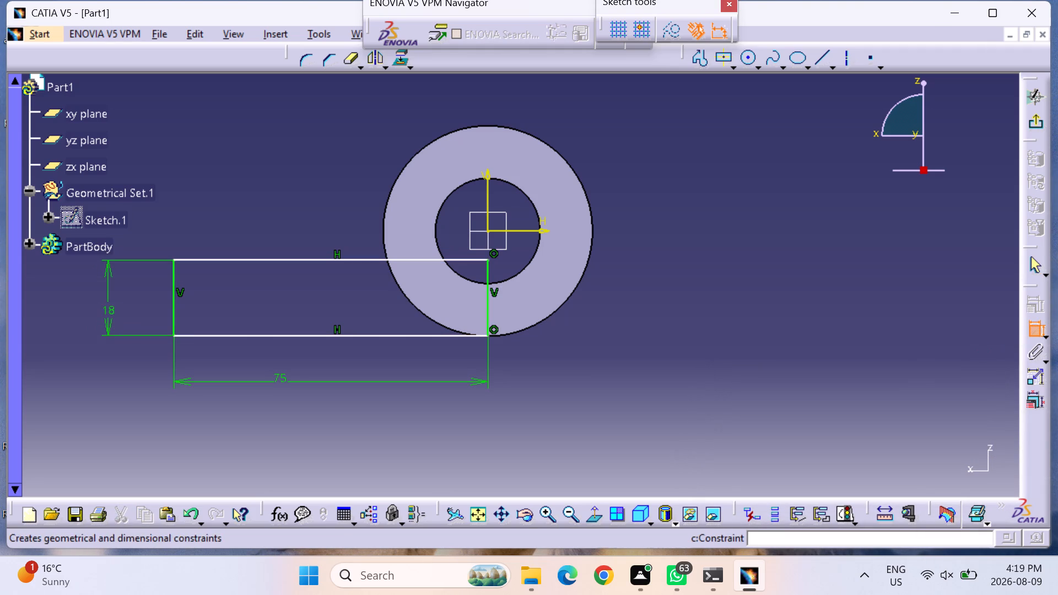
click(412, 334)
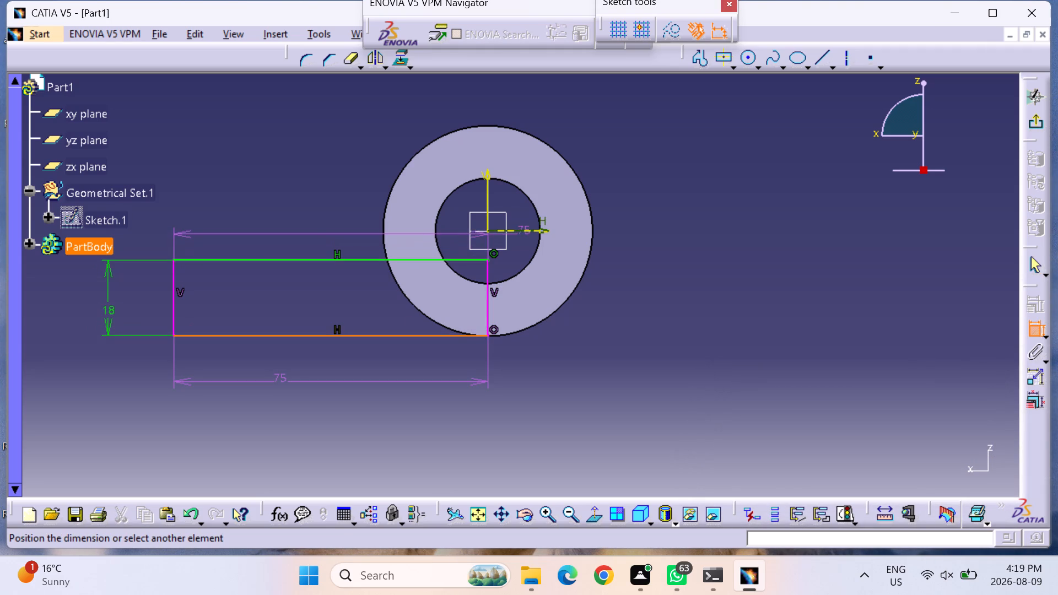
click(527, 229)
click(629, 293)
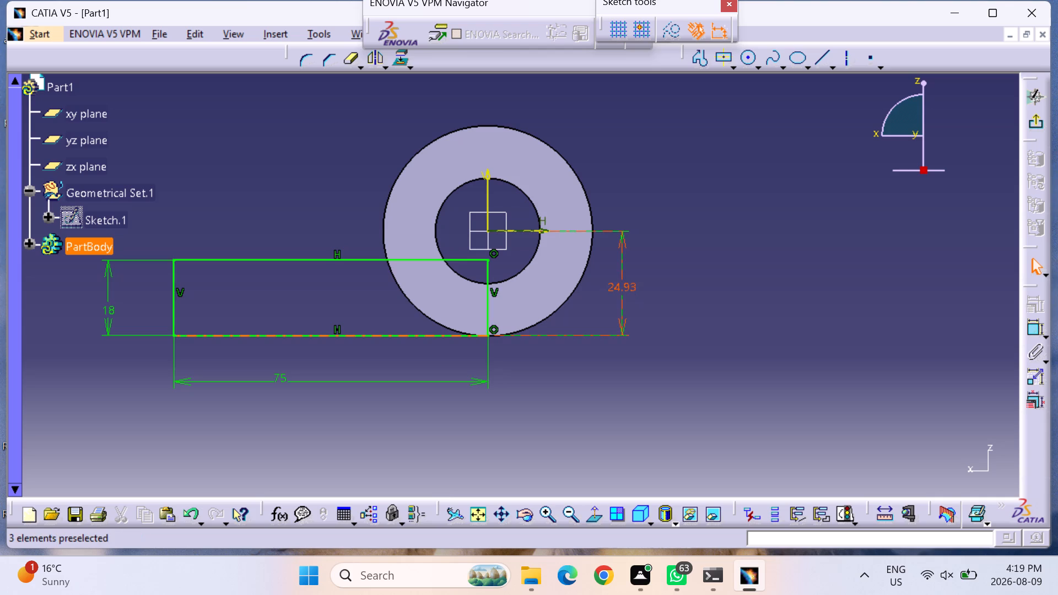
double_click(622, 287)
text(36)
key(Return)
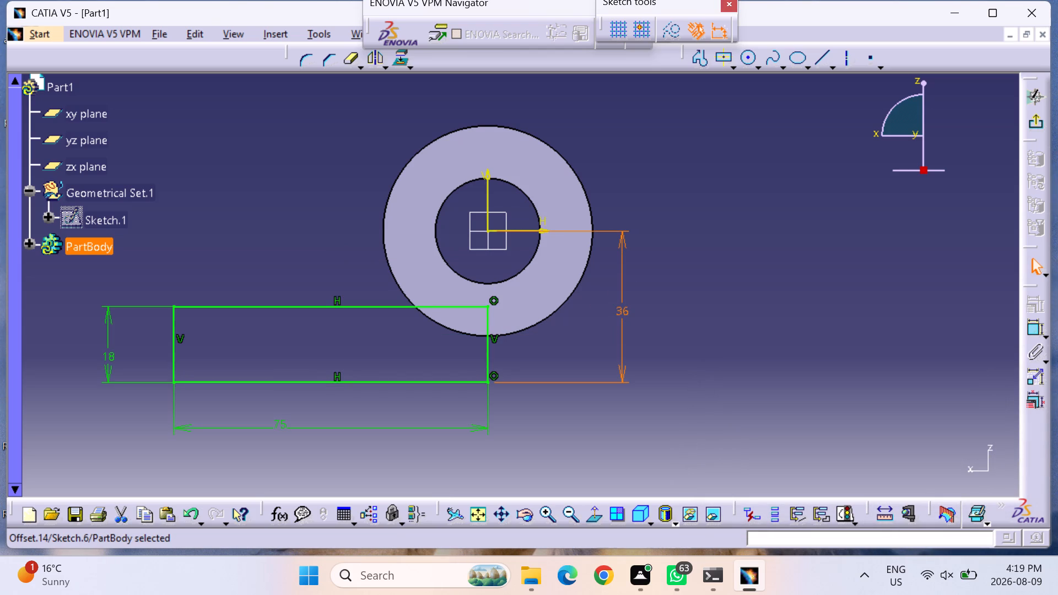
click(1042, 125)
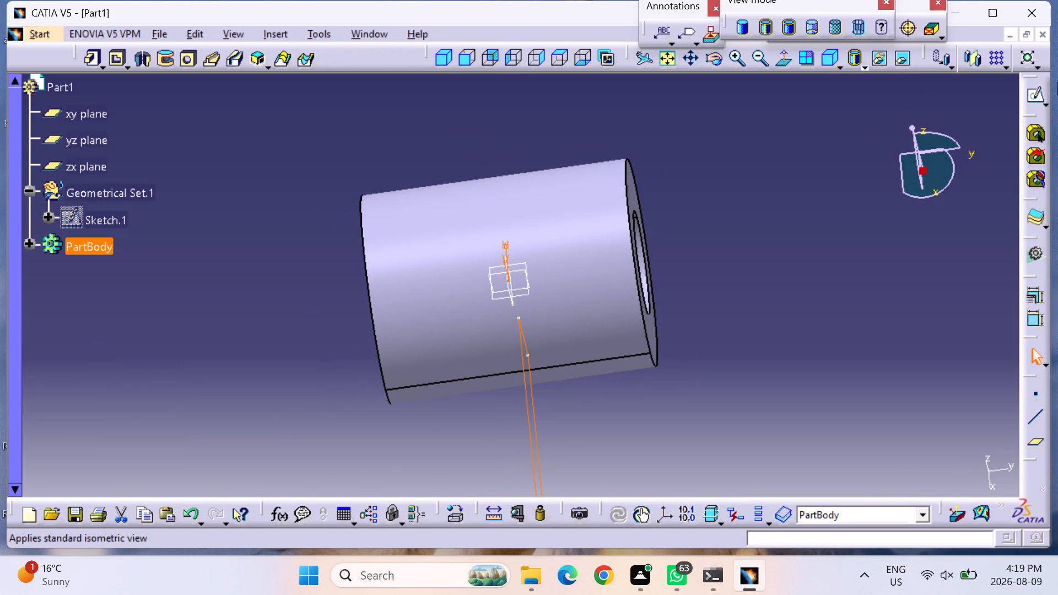
Set up a pad of the rectangle sketch with a 32 mm length and mirrored extent.
click(98, 58)
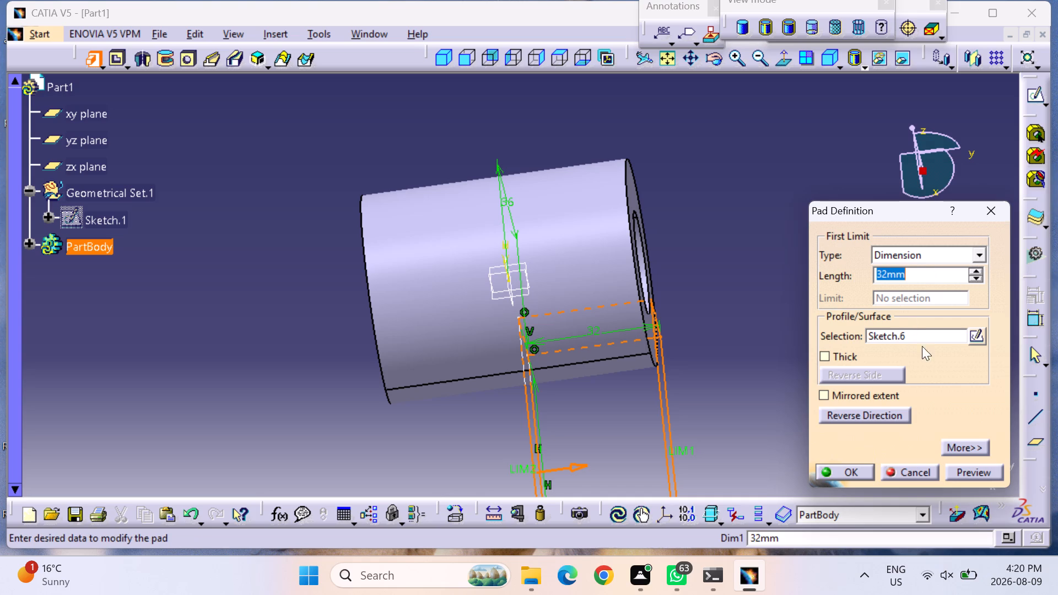
click(876, 396)
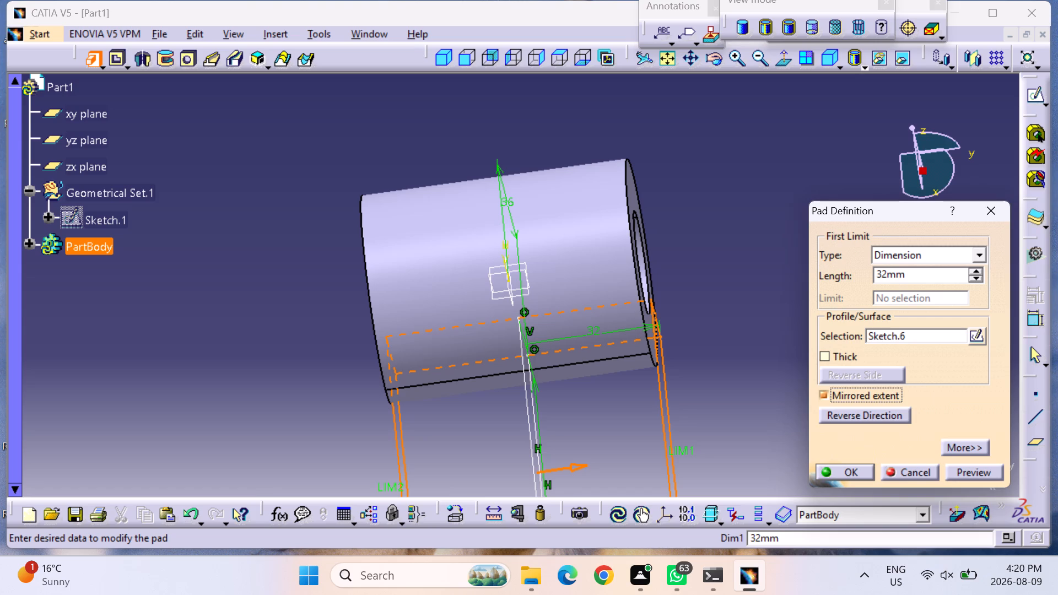
Examine from several directions how the outlined rectangular pad meets the hollow cylinder.
middle_drag(714, 415, 835, 226)
right_drag(714, 415, 835, 226)
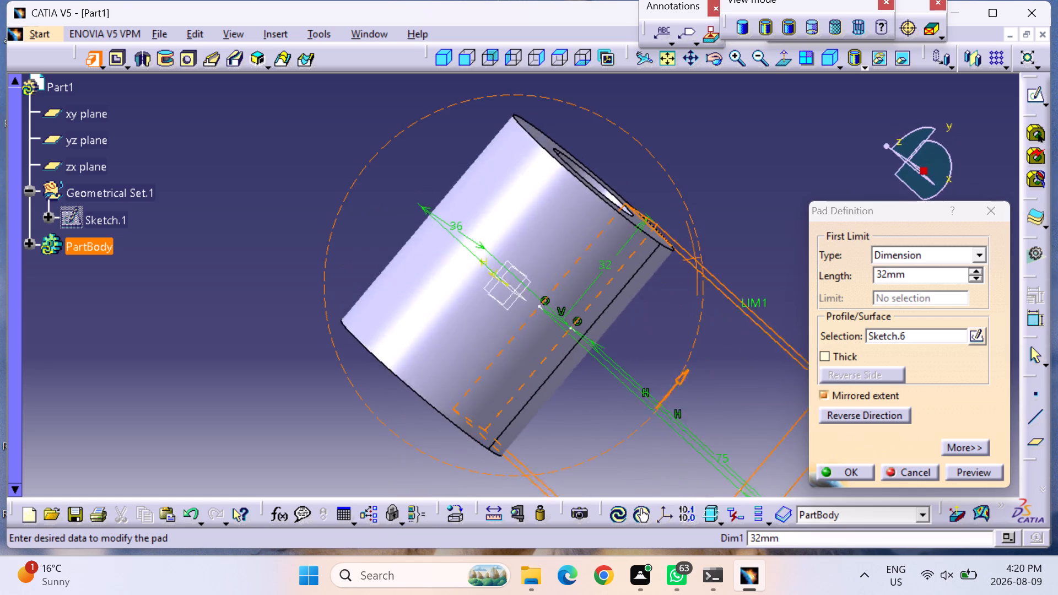
middle_drag(835, 226, 626, 397)
right_drag(835, 226, 626, 397)
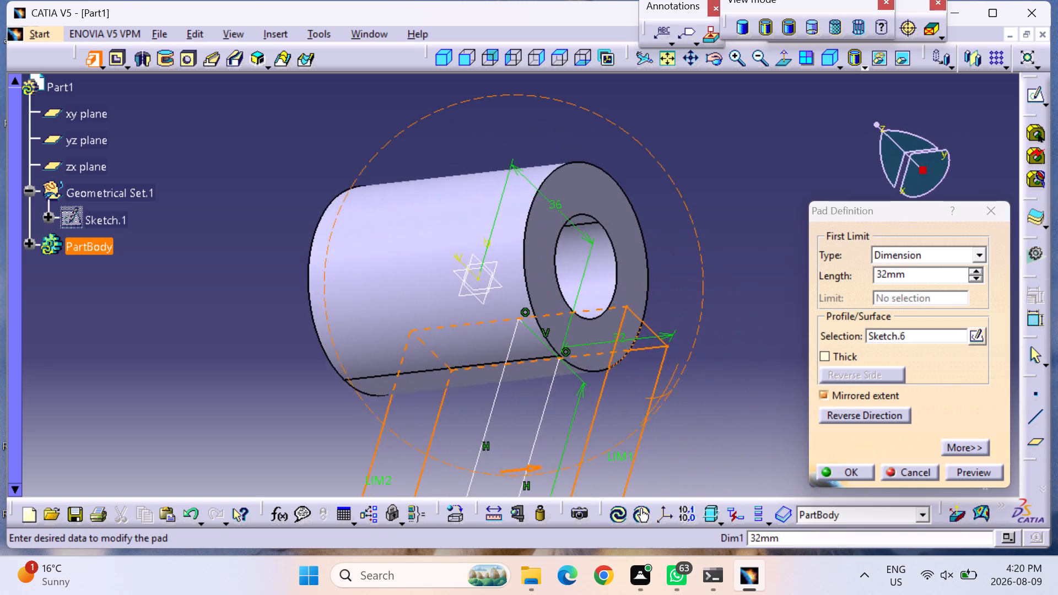
middle_drag(626, 397, 411, 63)
right_drag(626, 397, 411, 63)
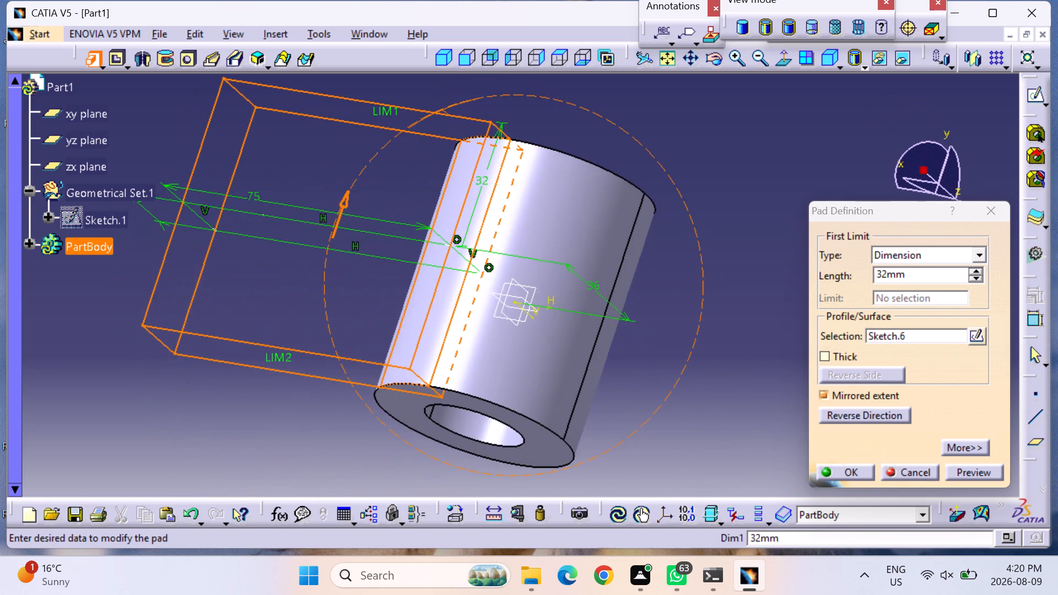
middle_drag(411, 63, 416, 100)
right_drag(411, 63, 416, 100)
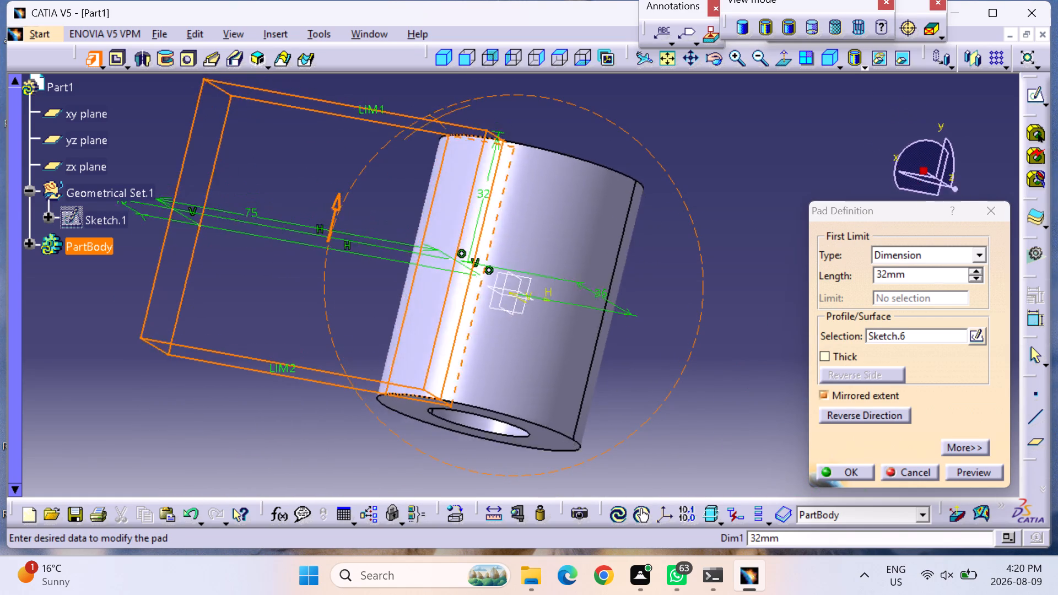
middle_drag(416, 100, 688, 439)
right_drag(416, 100, 672, 436)
middle_drag(690, 441, 672, 436)
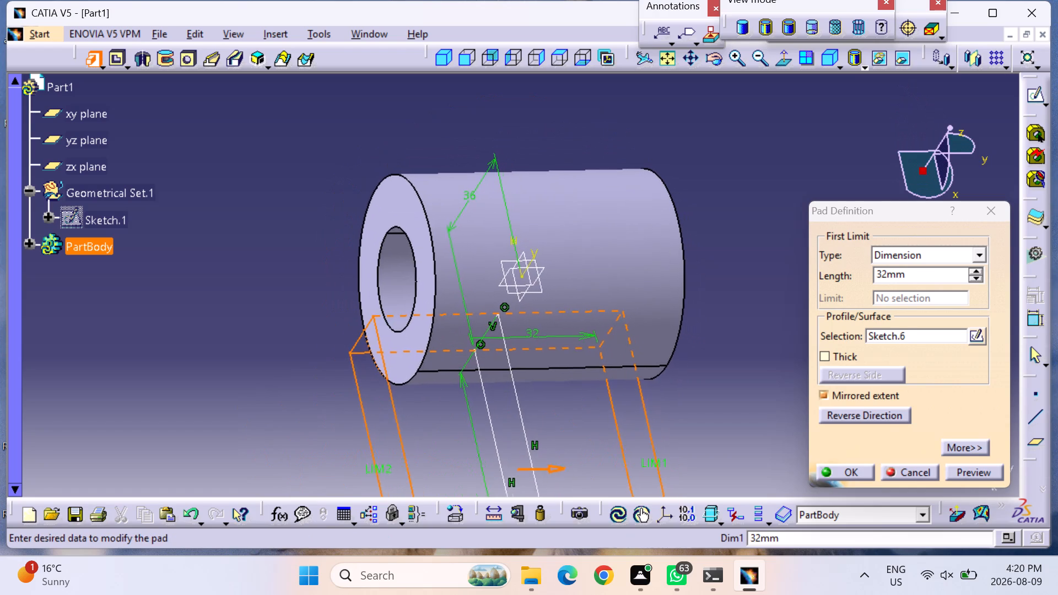
right_drag(672, 436, 606, 416)
middle_drag(672, 436, 606, 416)
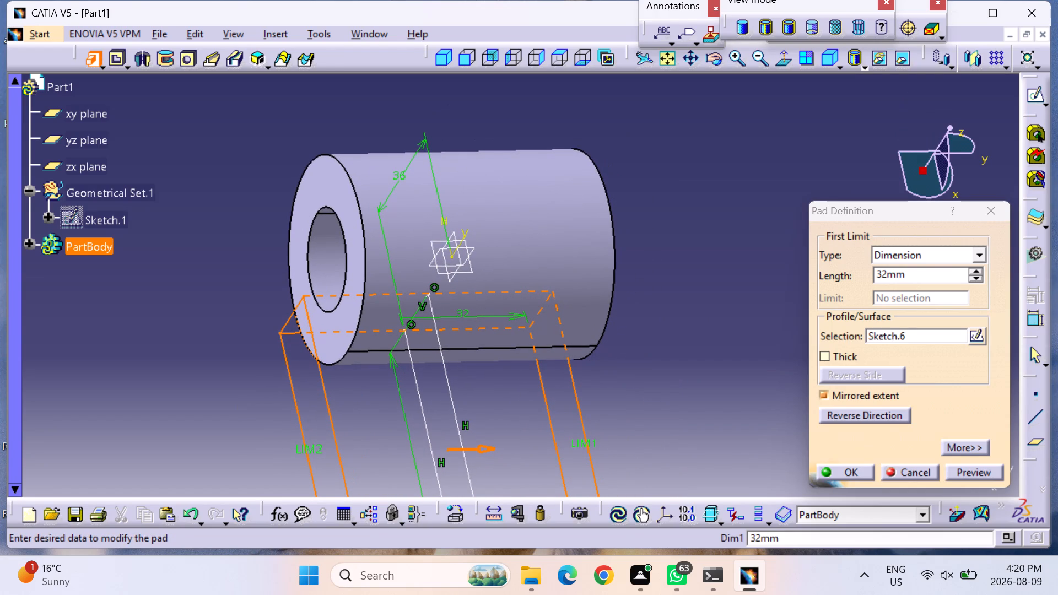
middle_drag(728, 381, 498, 177)
right_drag(728, 381, 498, 177)
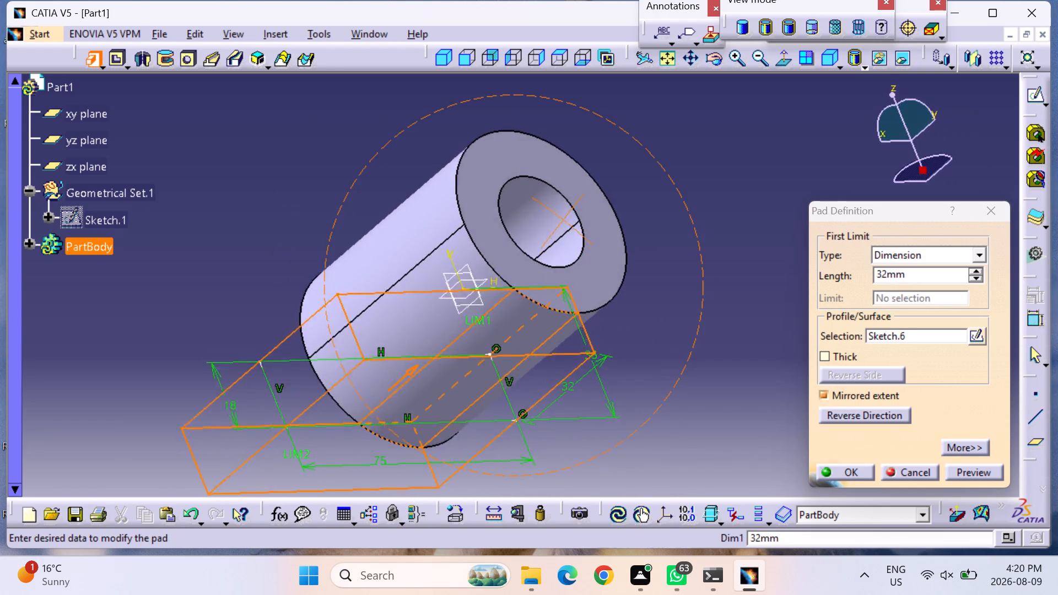
middle_drag(498, 177, 612, 241)
right_drag(498, 177, 612, 241)
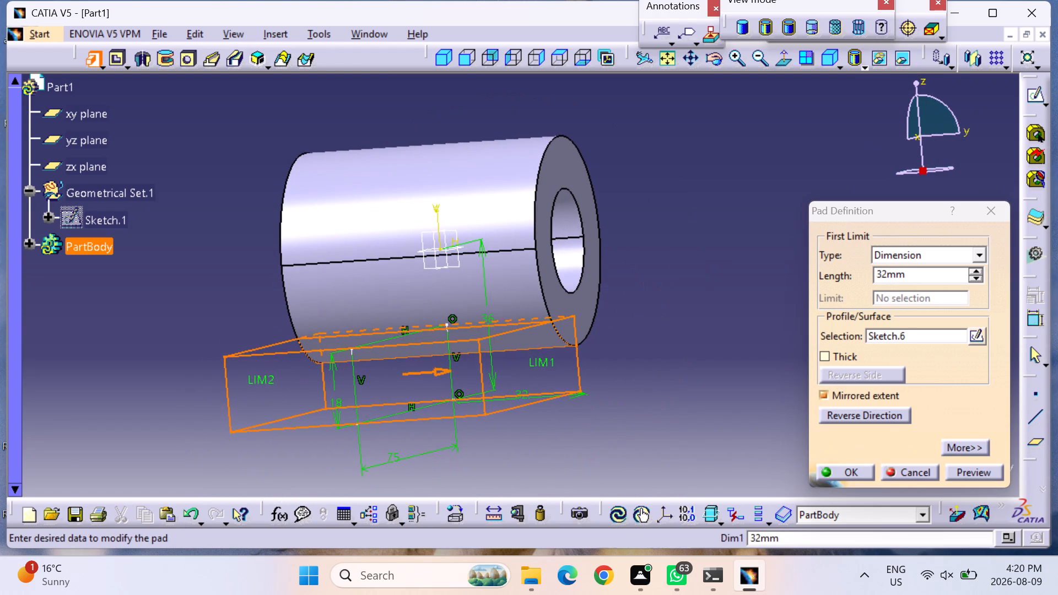
middle_drag(635, 340, 597, 300)
right_drag(635, 340, 597, 300)
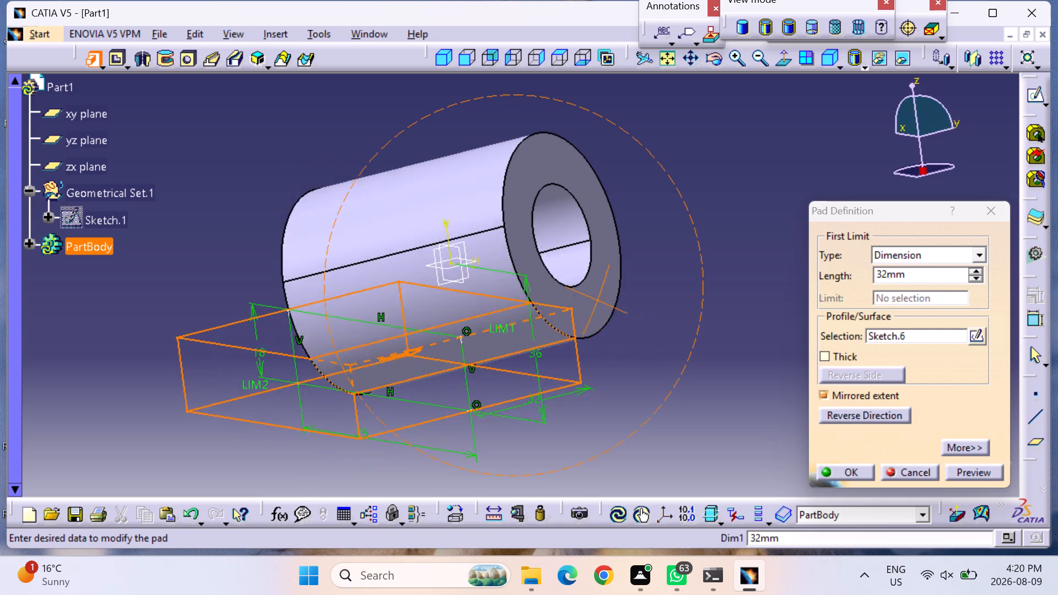
middle_drag(597, 300, 560, 93)
right_drag(597, 300, 563, 93)
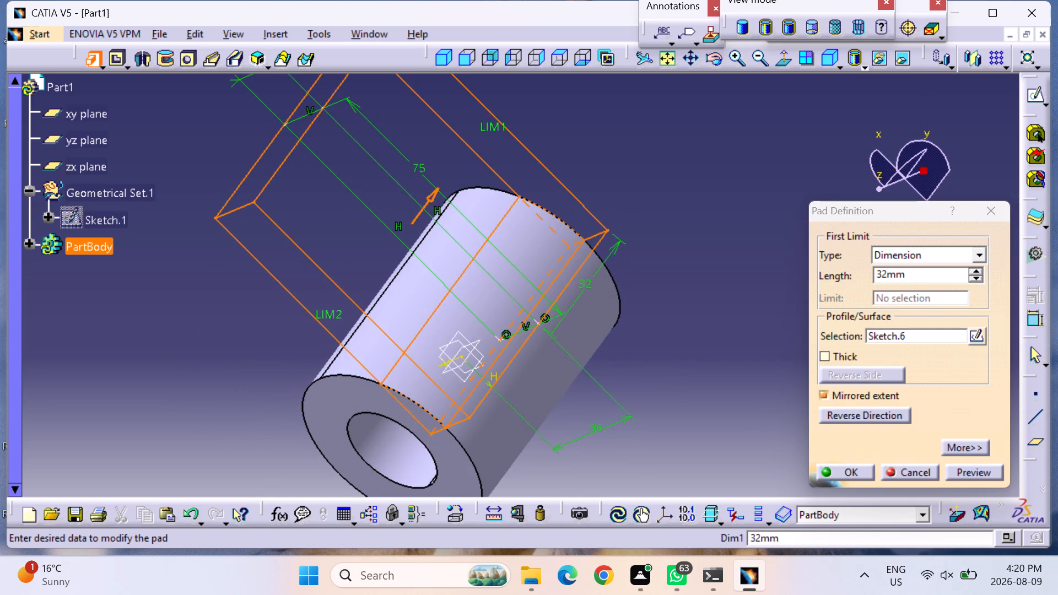
middle_drag(655, 343, 564, 267)
right_drag(651, 344, 564, 267)
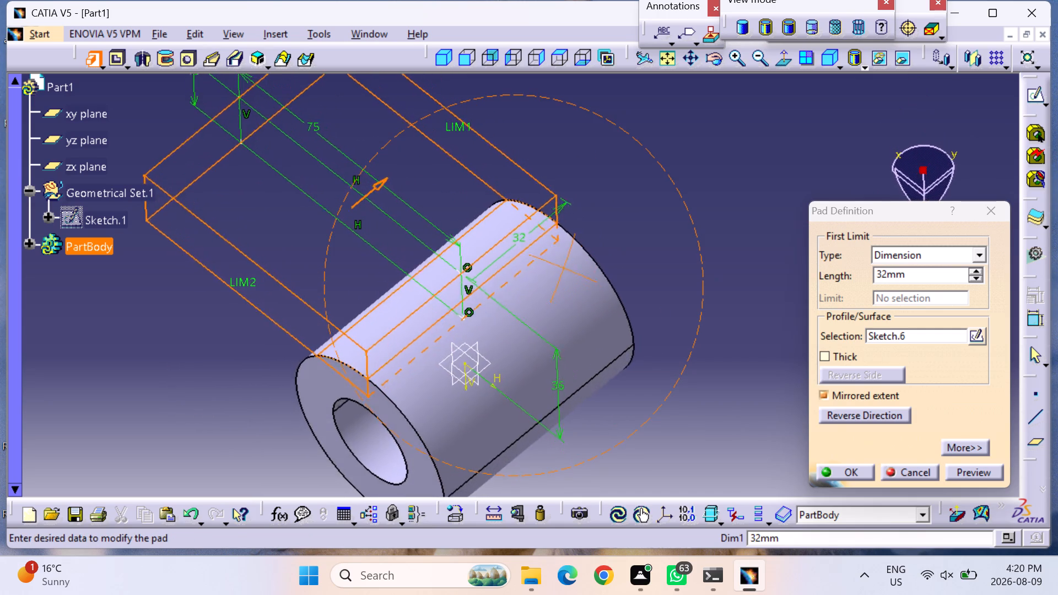
middle_drag(564, 267, 451, 262)
right_drag(564, 267, 451, 262)
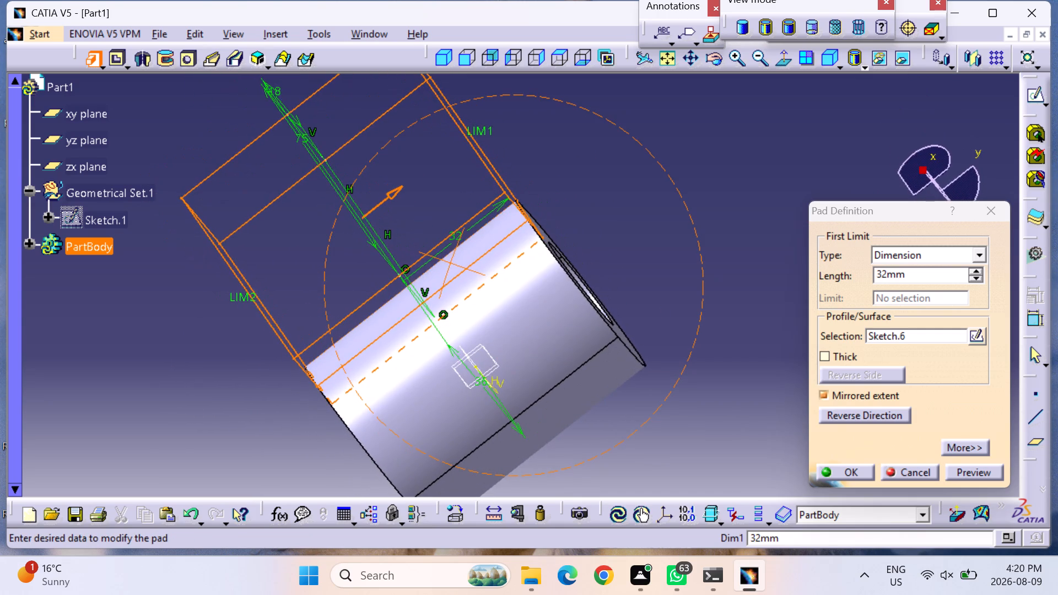
middle_drag(451, 262, 440, 210)
right_drag(451, 262, 440, 210)
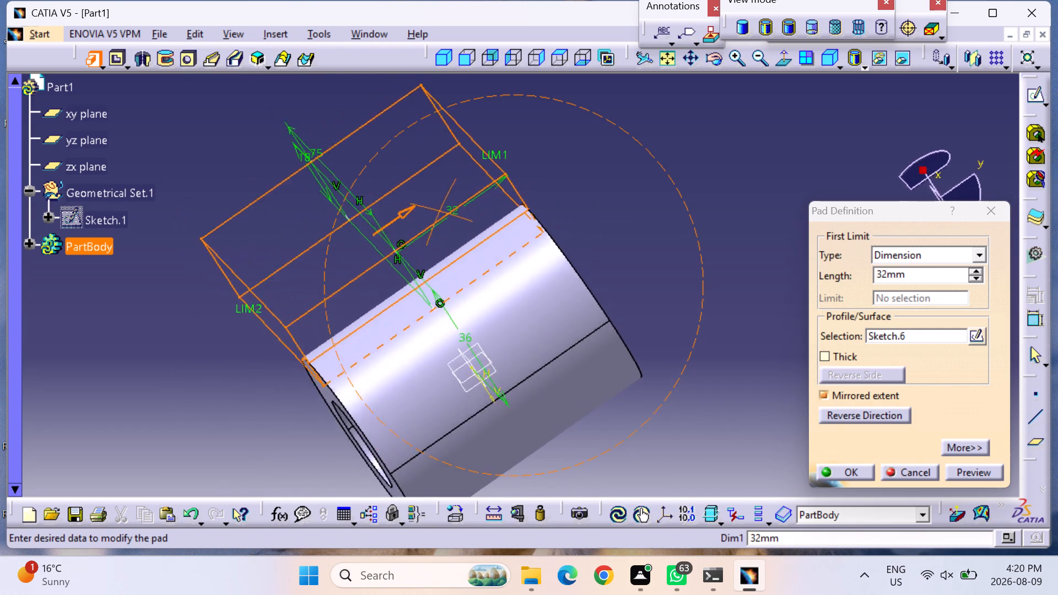
middle_drag(440, 210, 465, 272)
right_drag(440, 210, 465, 272)
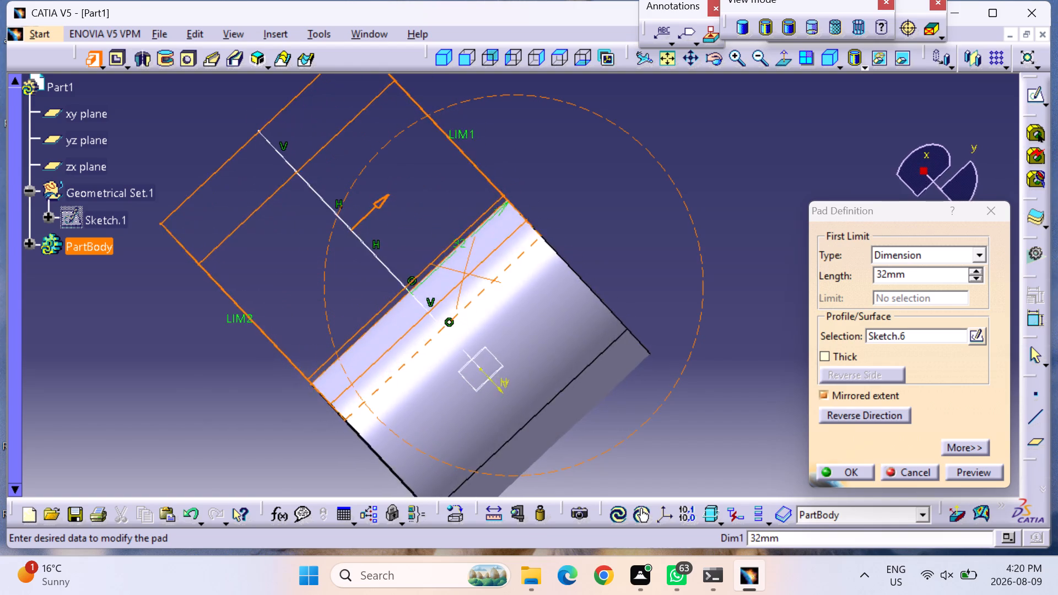
middle_drag(465, 272, 625, 227)
right_drag(465, 272, 625, 227)
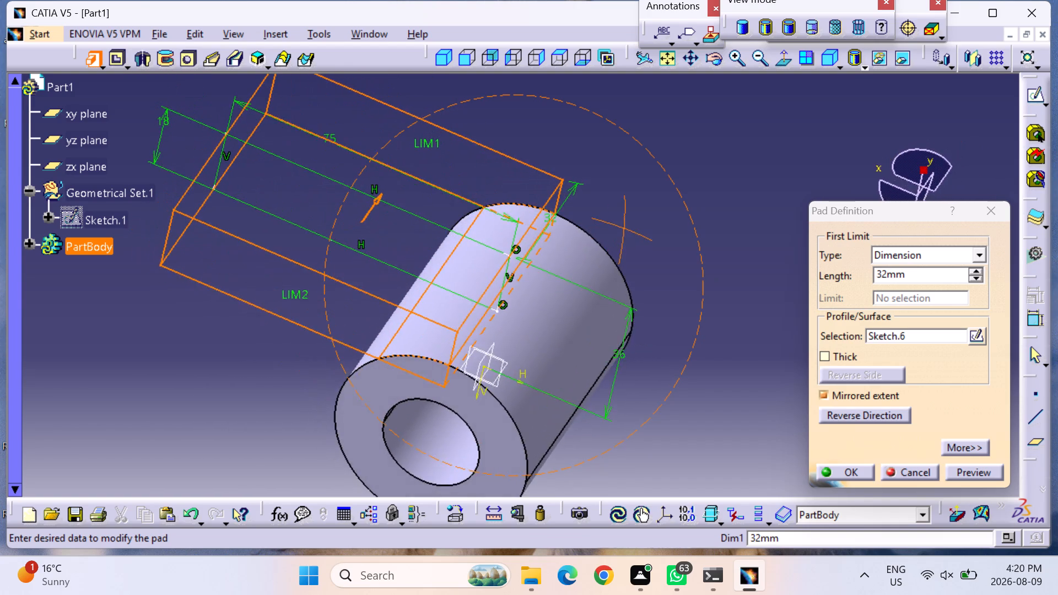
middle_drag(625, 227, 368, 340)
right_drag(625, 227, 368, 340)
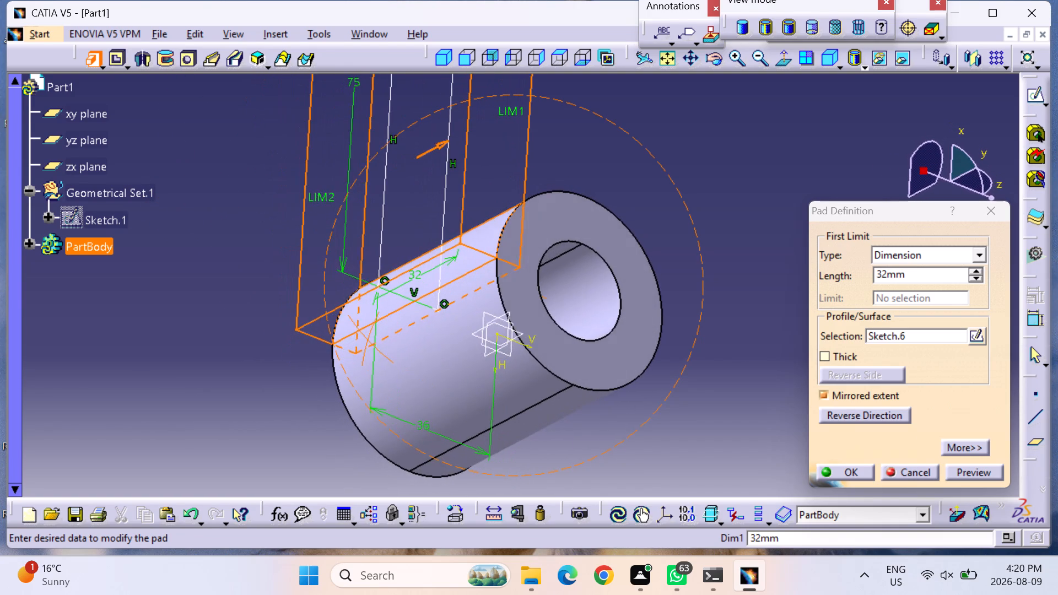
middle_drag(368, 340, 584, 250)
right_drag(368, 340, 584, 250)
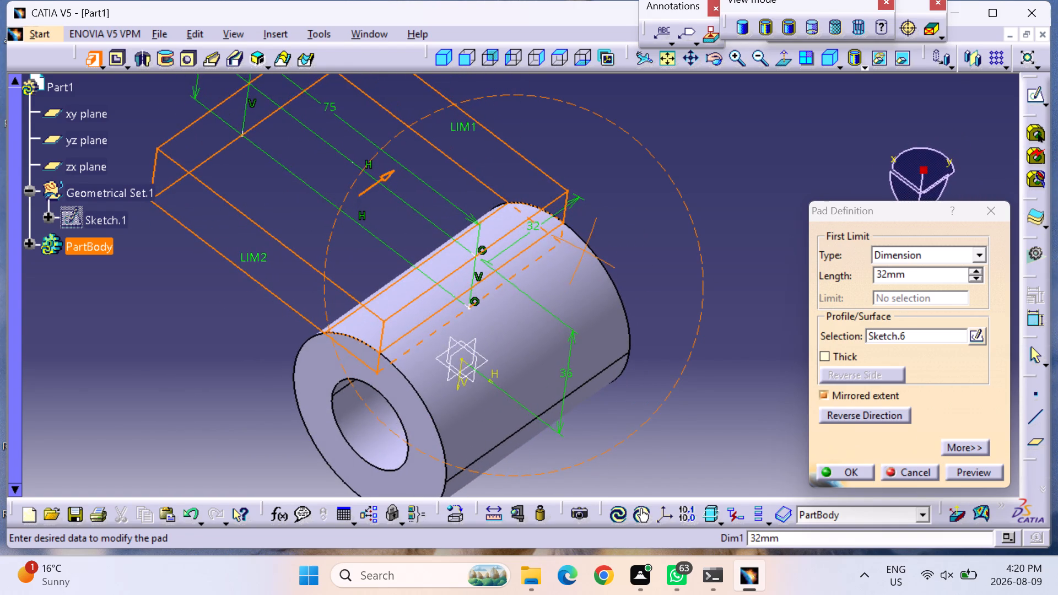
middle_drag(584, 250, 406, 327)
right_drag(584, 250, 406, 327)
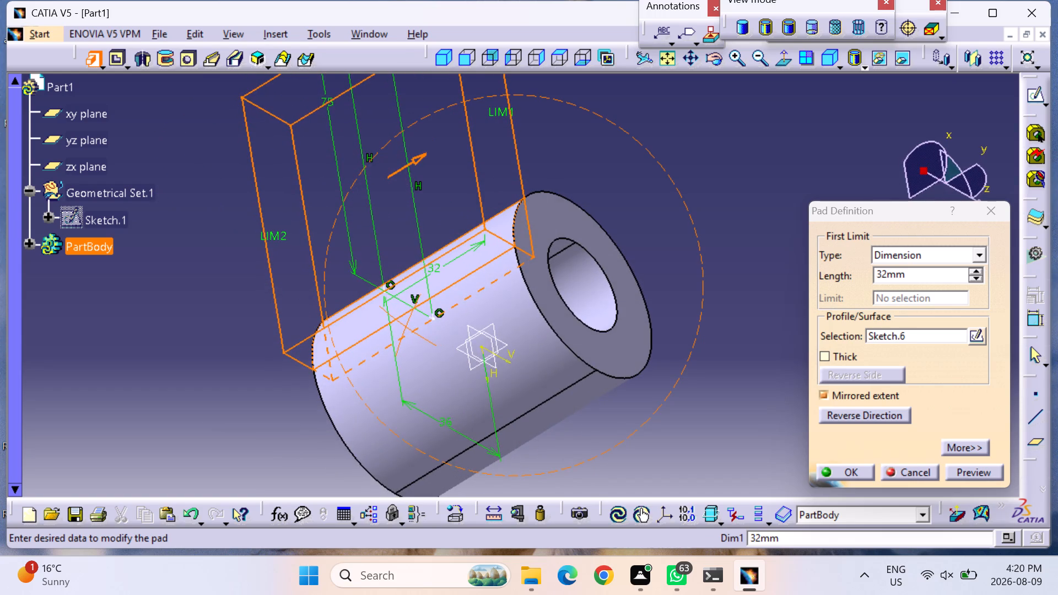
right_drag(406, 327, 461, 322)
middle_drag(406, 327, 461, 322)
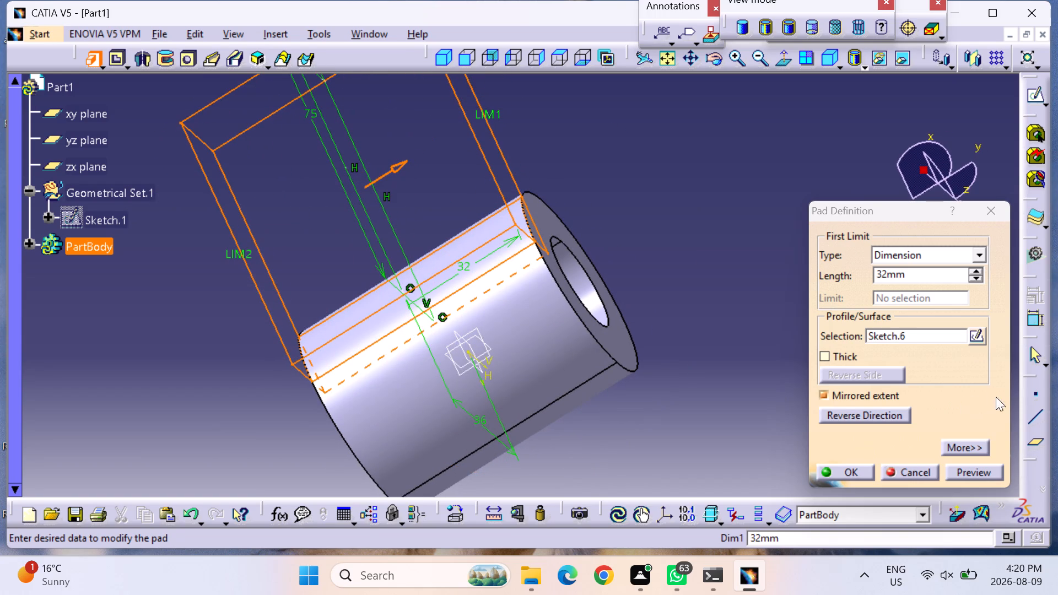
Preview and create the 32 mm mirrored pad from the rectangle sketch.
click(973, 471)
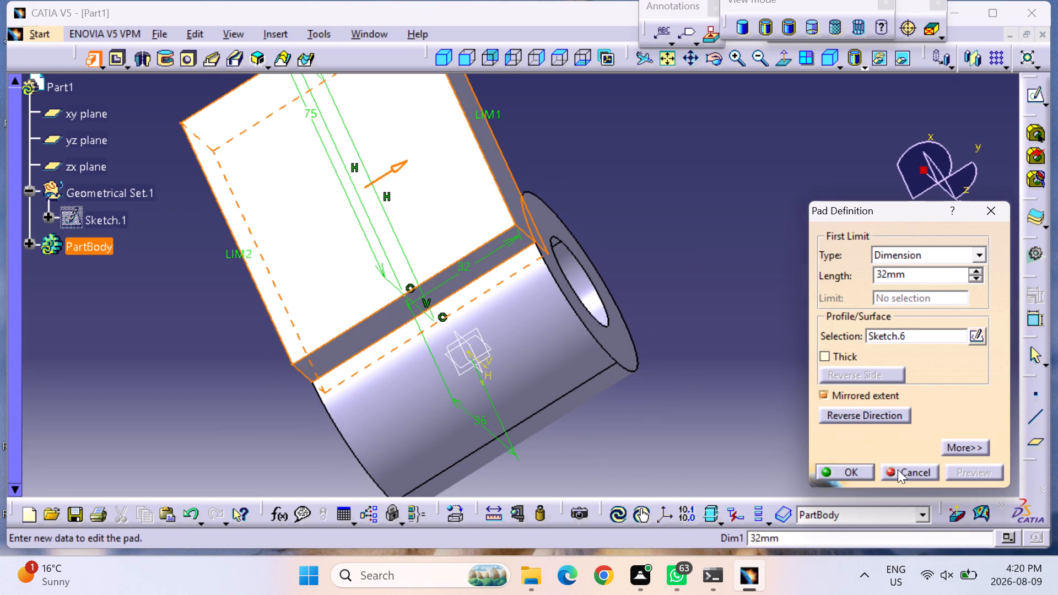
click(861, 464)
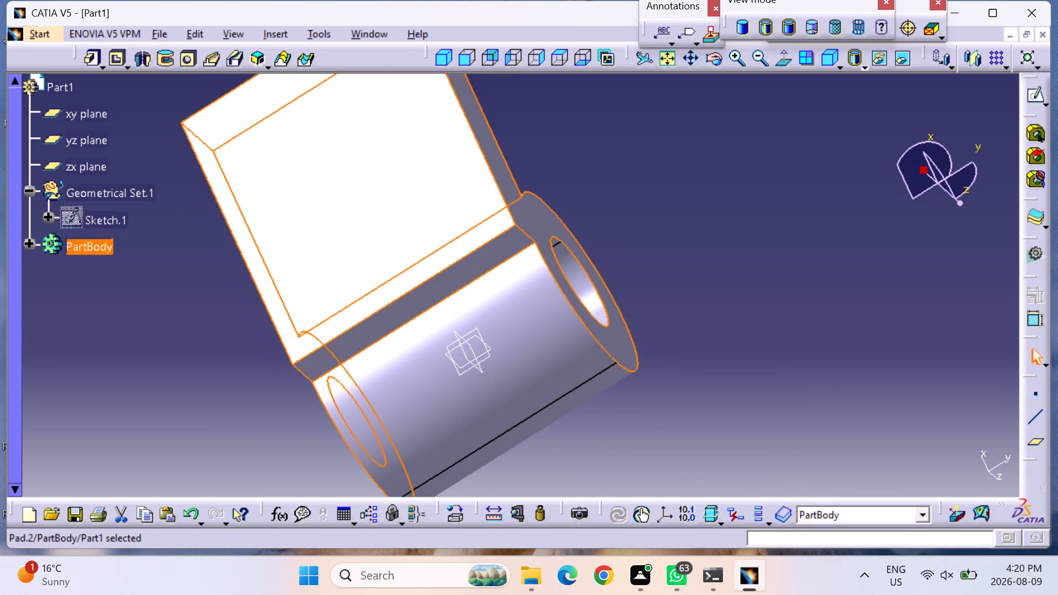
Examine the cylinder and its new rectangular base in the isometric view, with nothing selected.
middle_drag(699, 423, 787, 338)
right_drag(699, 423, 787, 338)
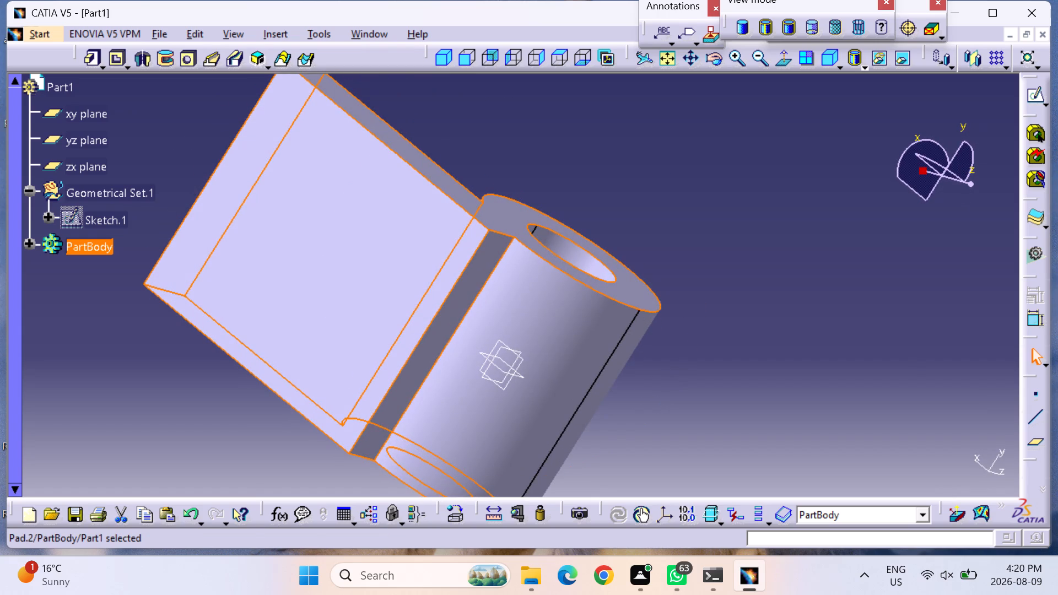
click(439, 63)
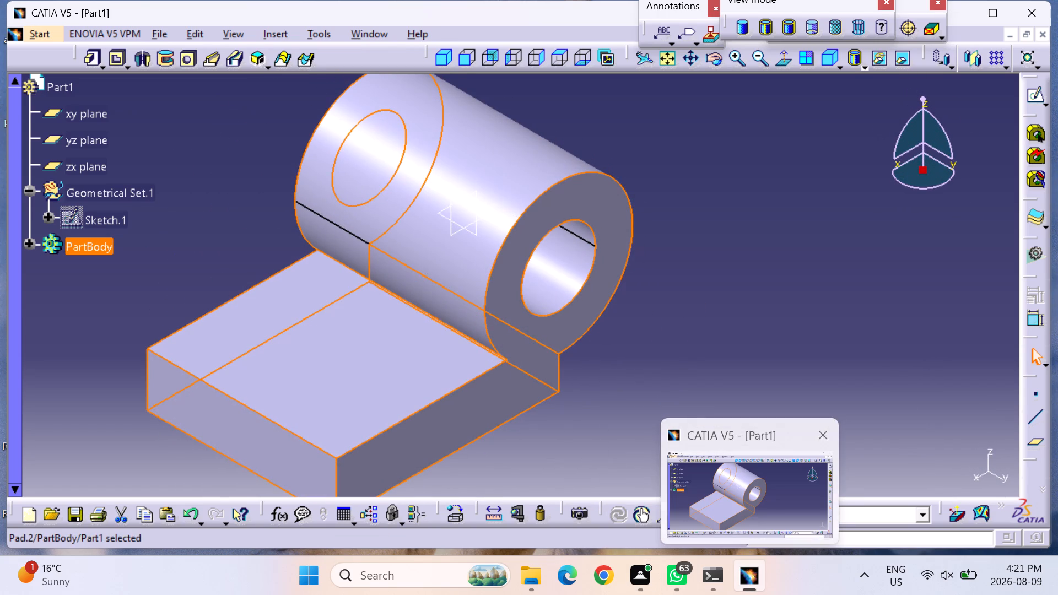
click(694, 343)
middle_drag(556, 461, 556, 459)
right_drag(556, 460, 556, 459)
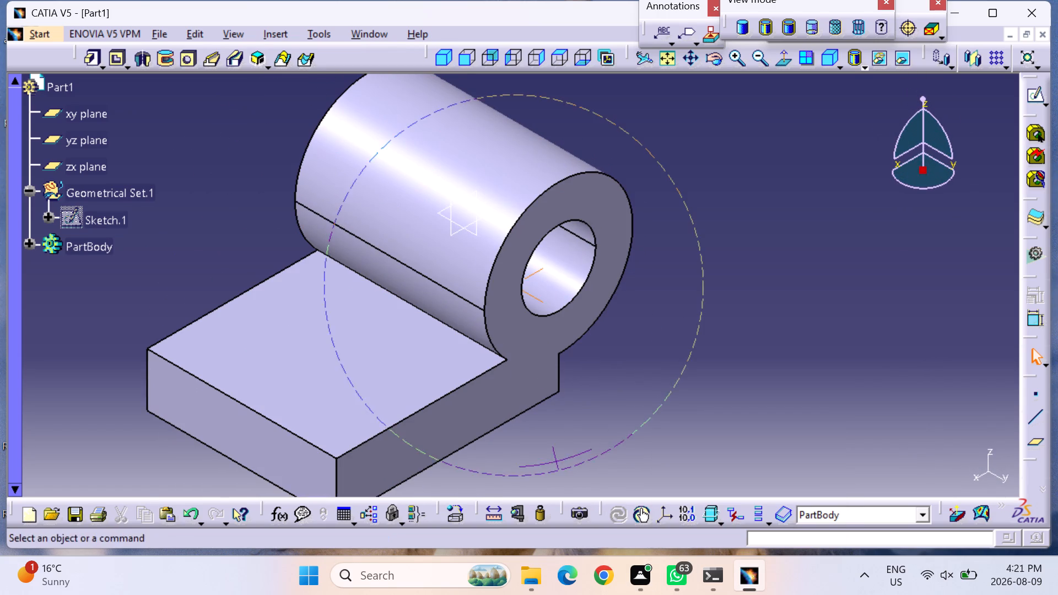
Examine the hollow cylinder and its rectangular base from the front, back, left and isometric views.
middle_drag(556, 459, 694, 375)
right_drag(556, 459, 694, 375)
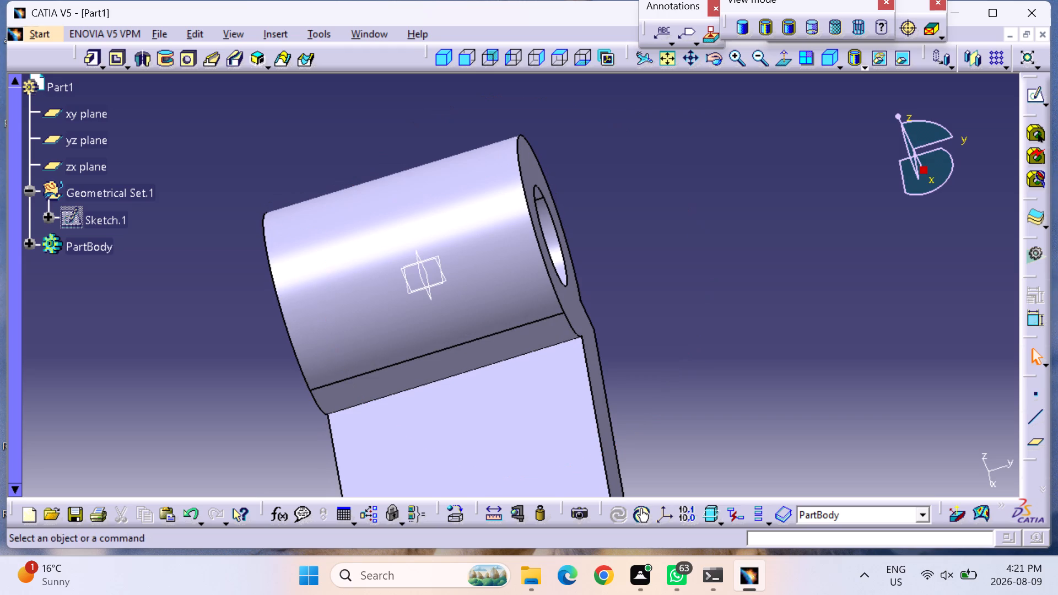
click(471, 55)
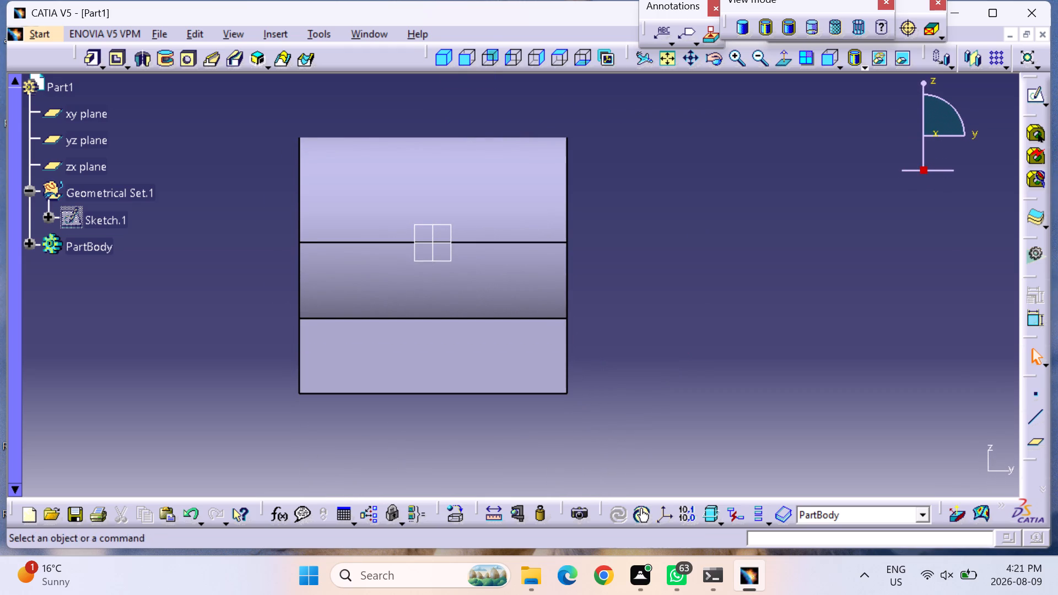
click(490, 65)
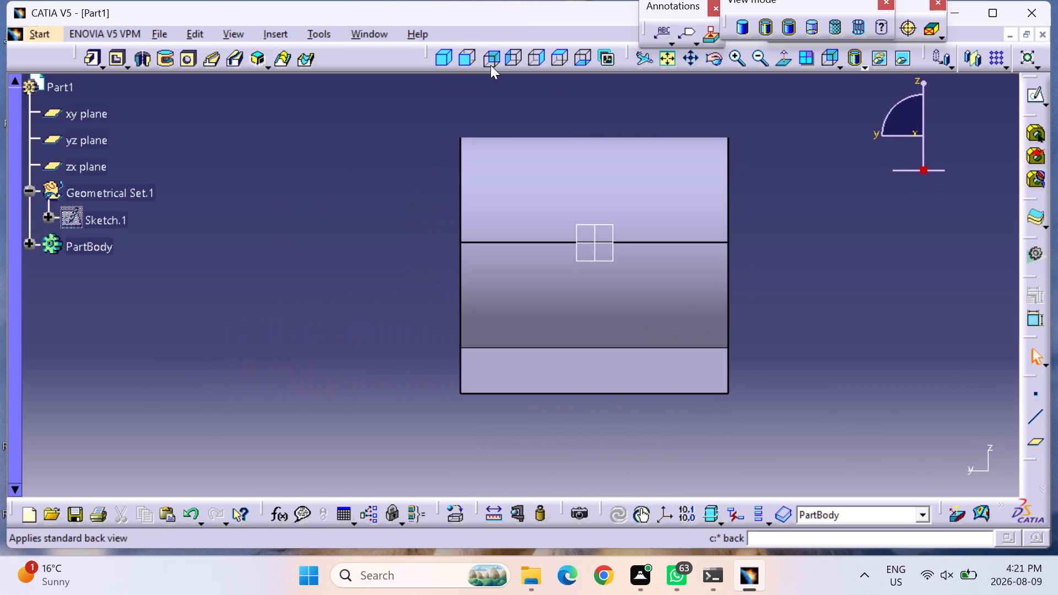
click(516, 57)
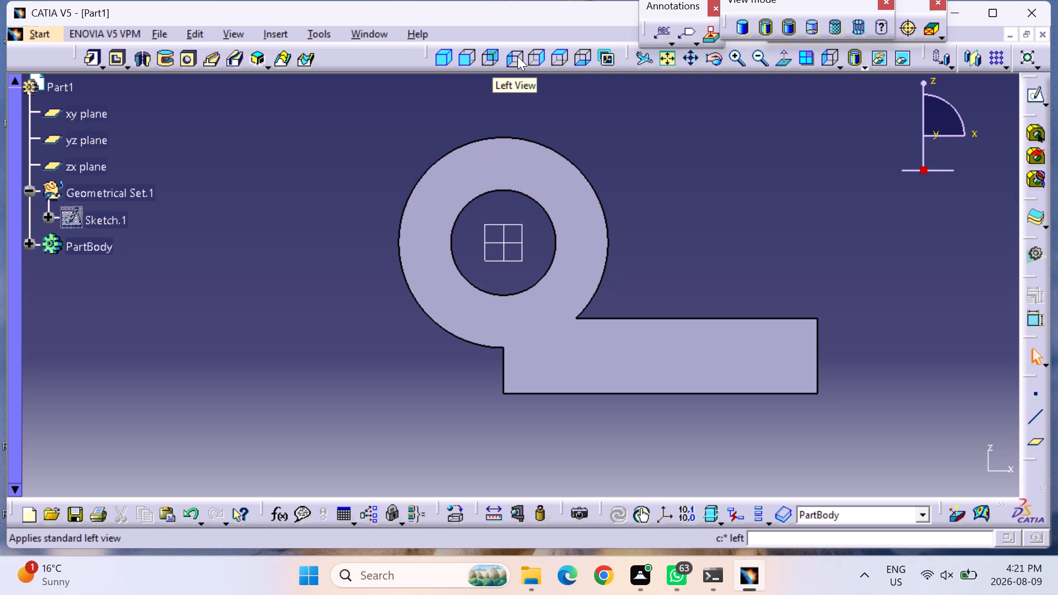
click(517, 56)
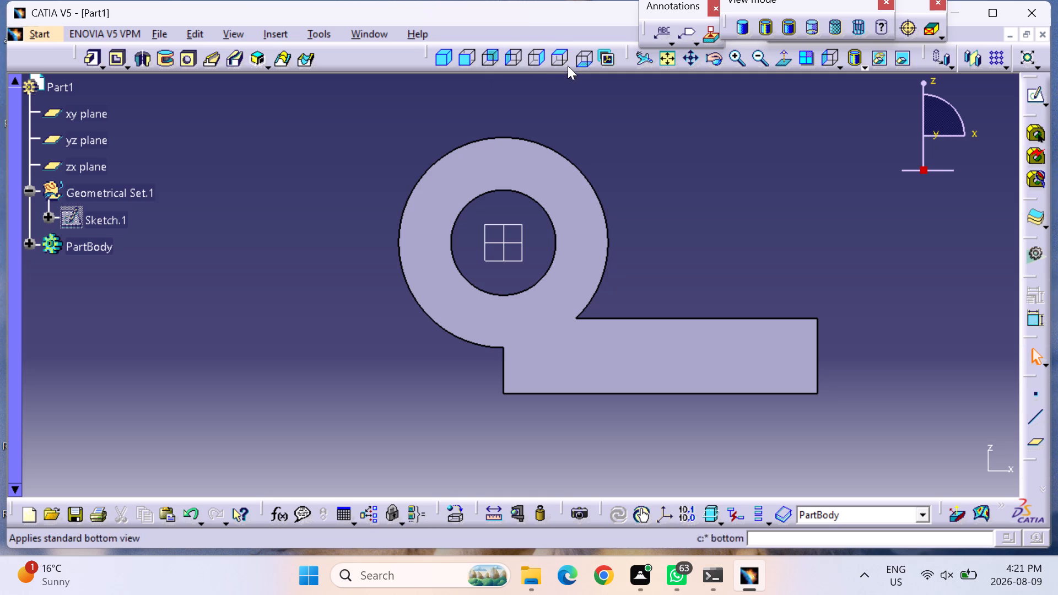
click(447, 50)
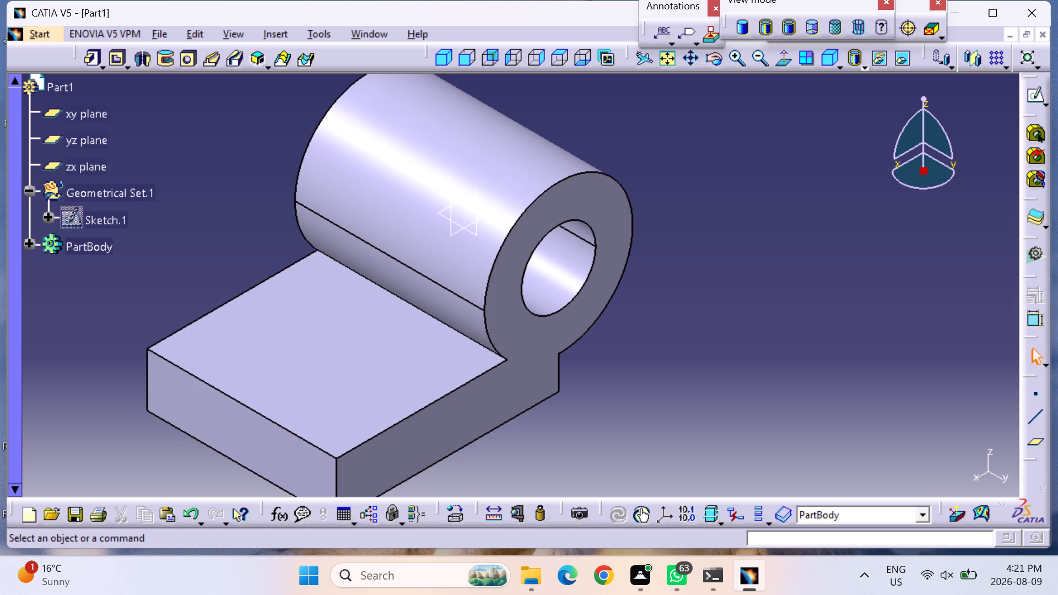
On the zx plane, sketch a closed rectangular profile about 76 by 28 mm, starting at the base's lower corner beneath the cylinder and extending away from the base.
click(476, 193)
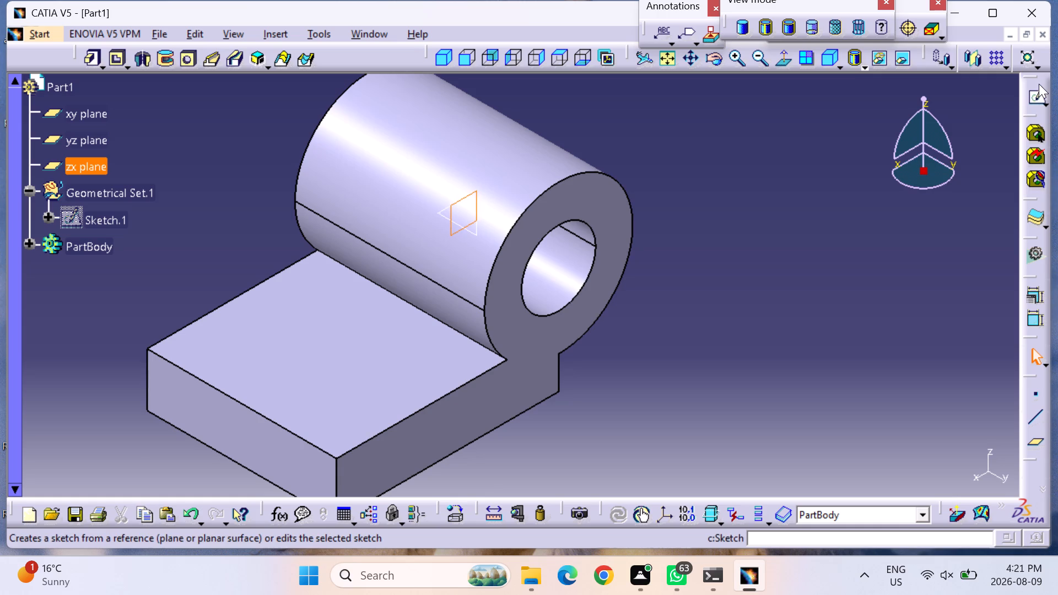
click(1039, 95)
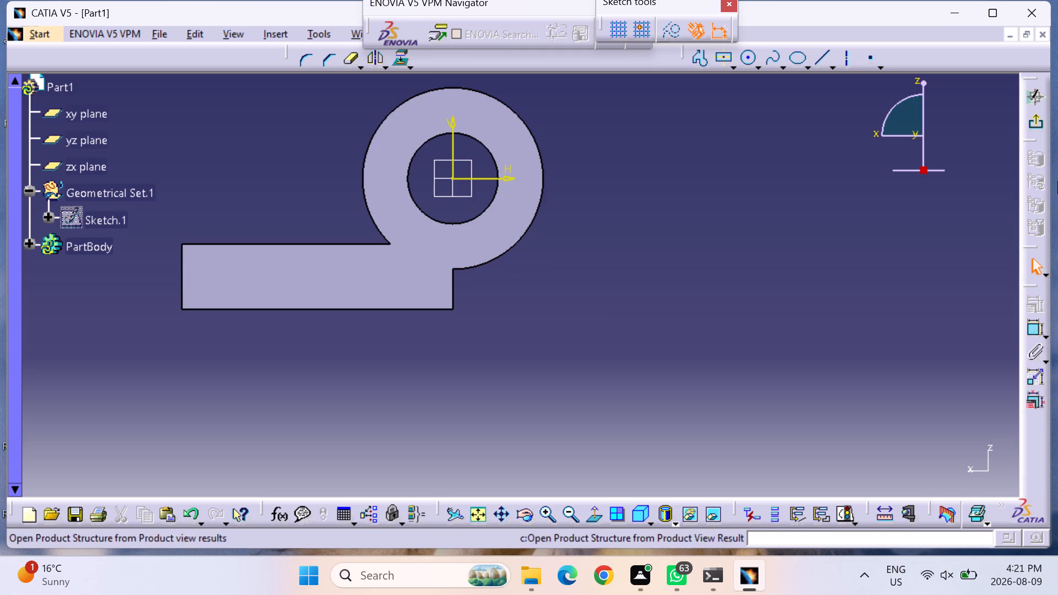
click(701, 59)
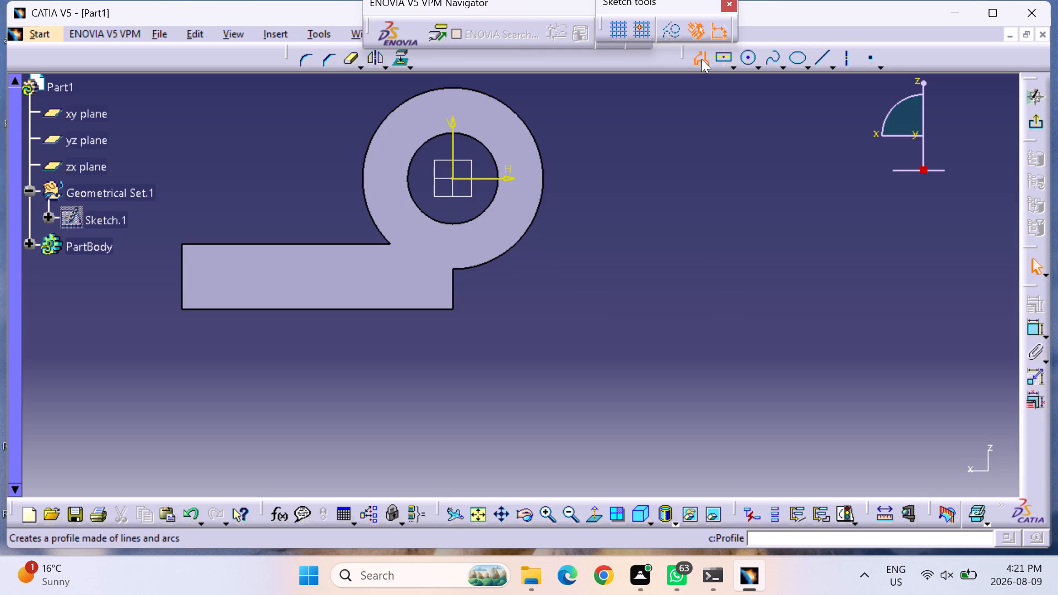
click(451, 308)
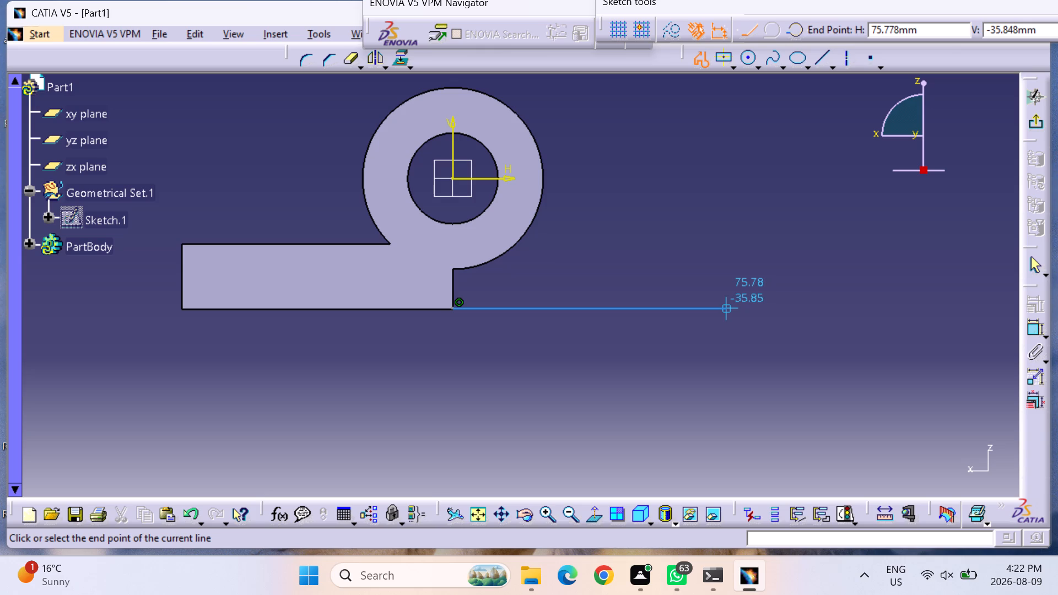
click(727, 310)
click(725, 202)
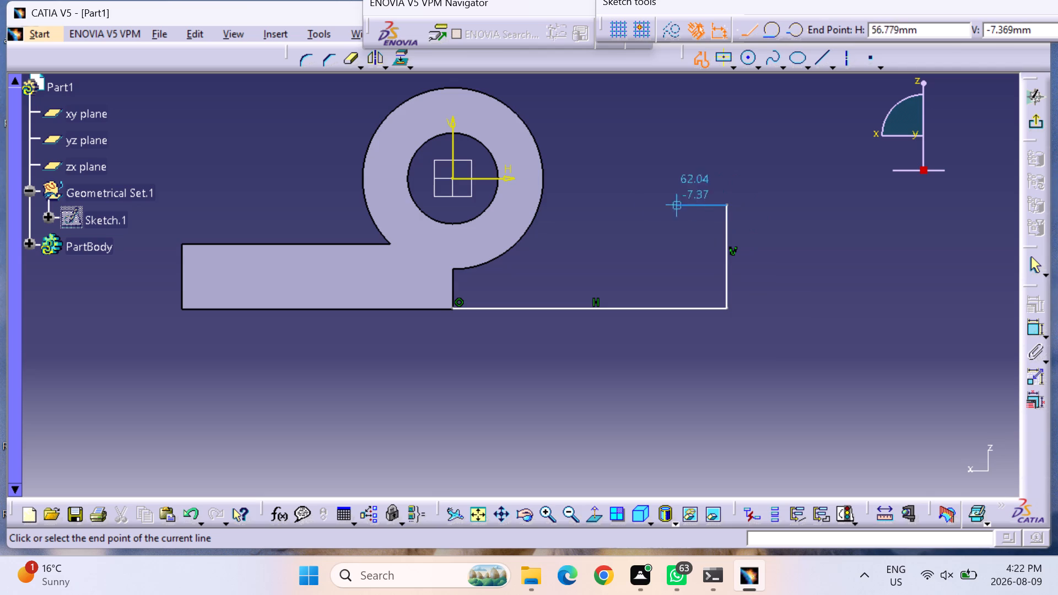
click(456, 207)
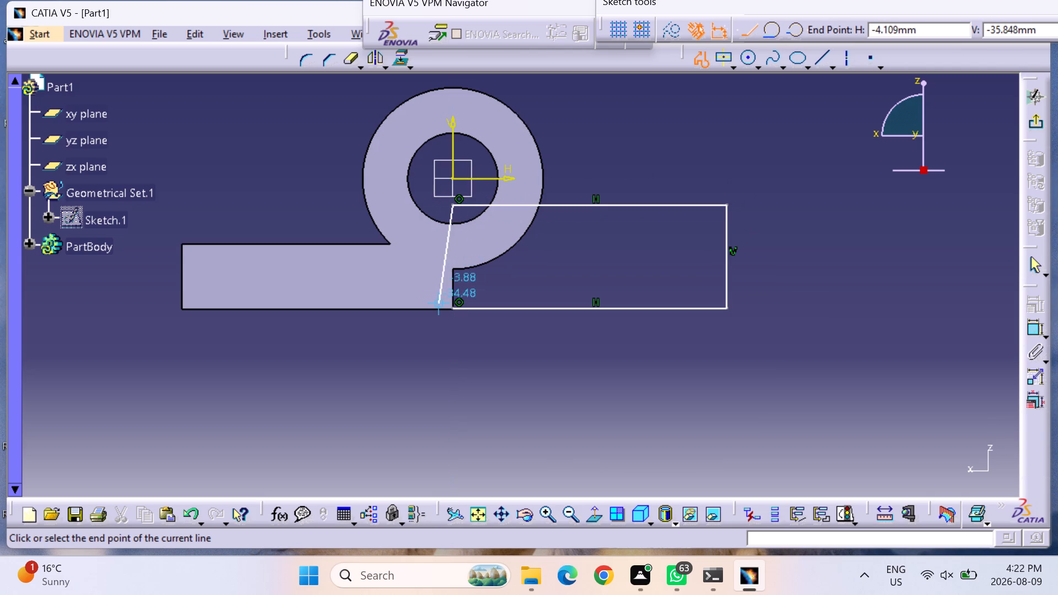
click(455, 308)
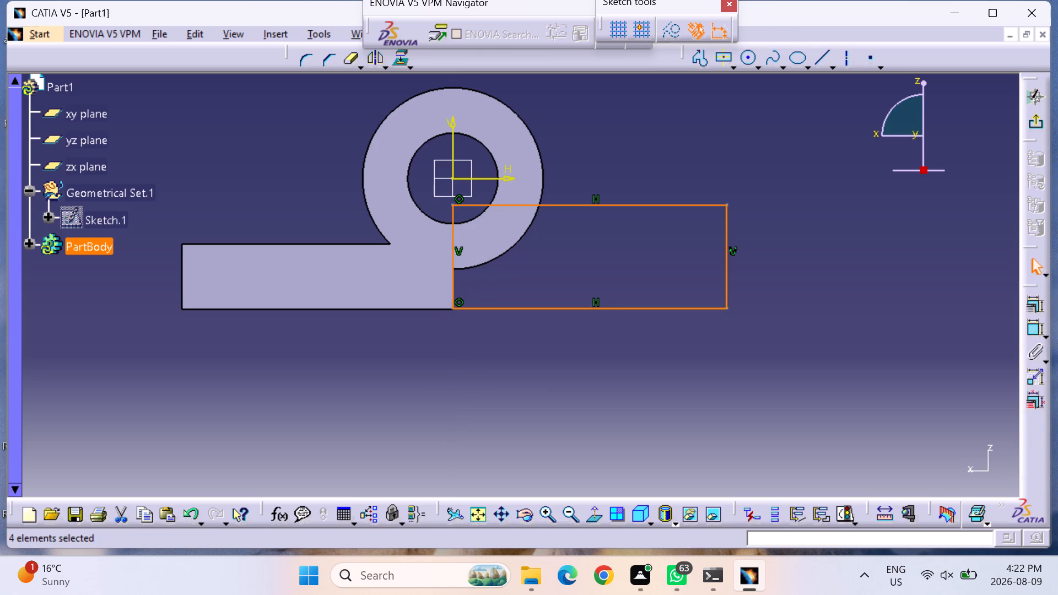
key(Escape)
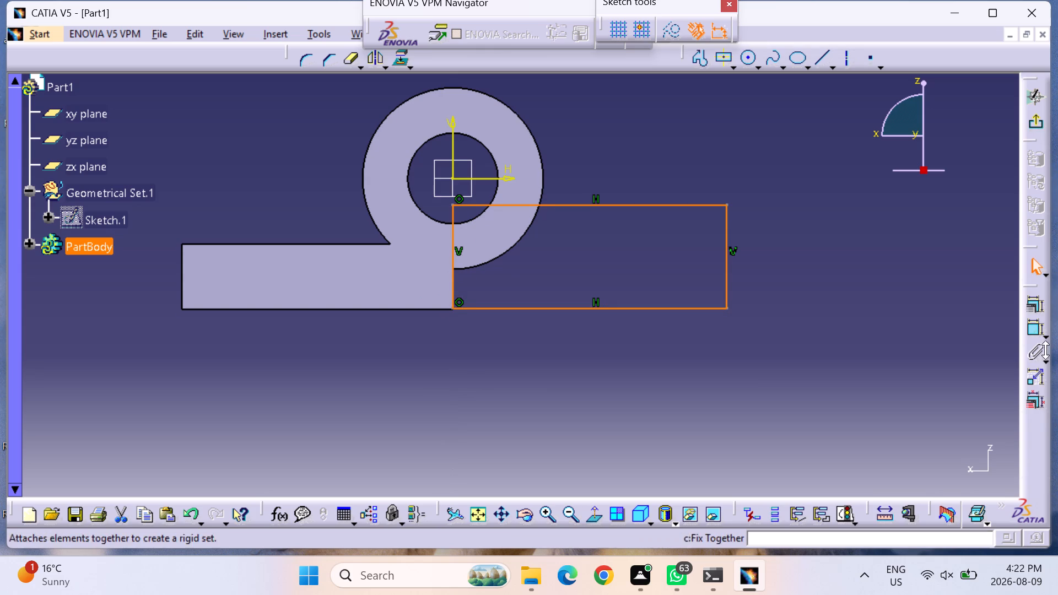
Constrain the new rectangle's height between its two horizontal edges to 27 mm.
click(1032, 327)
click(563, 306)
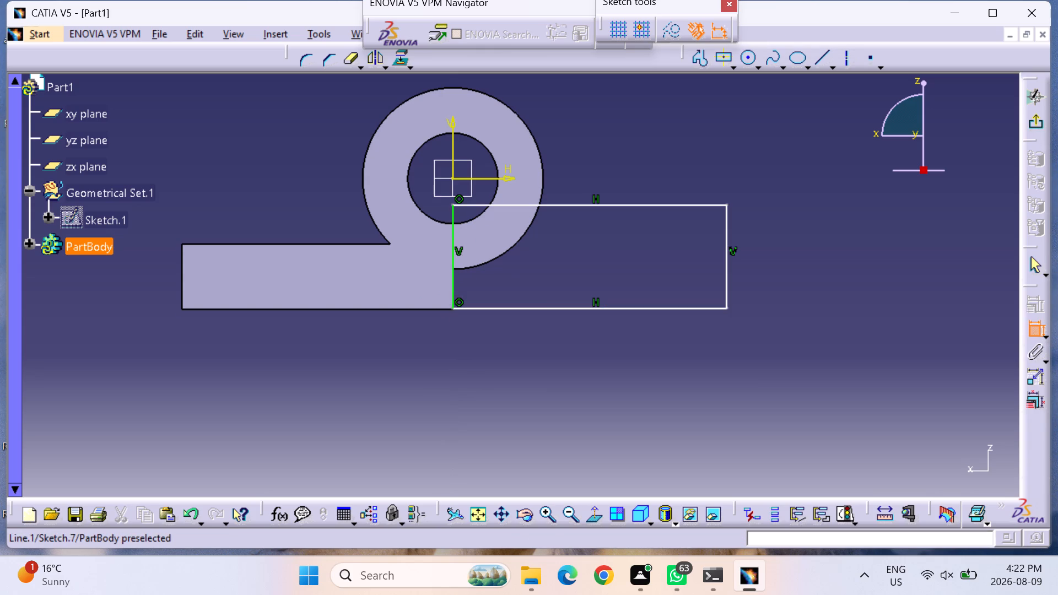
click(592, 204)
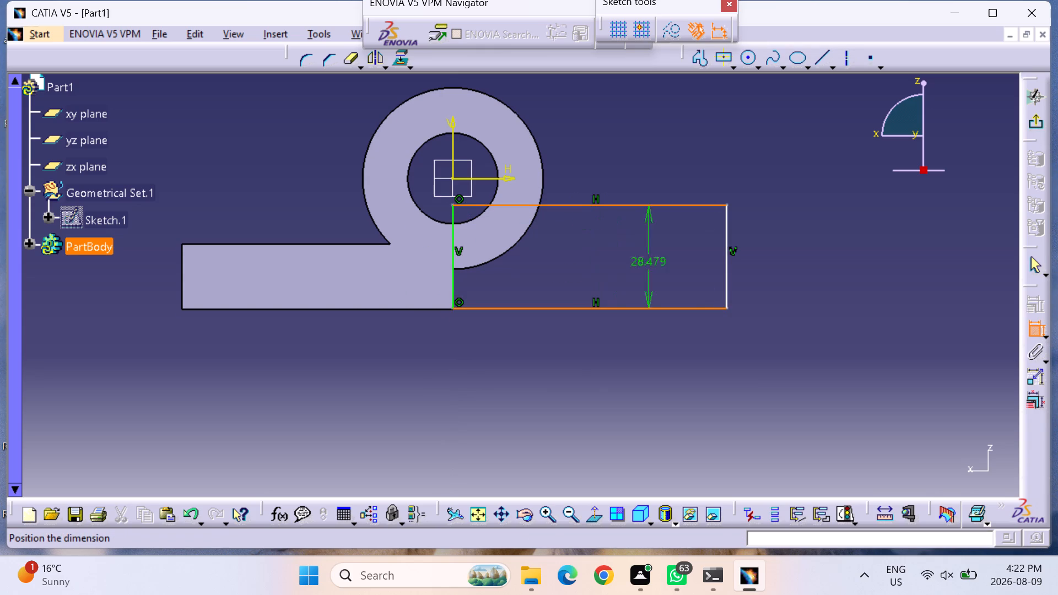
click(774, 269)
double_click(776, 266)
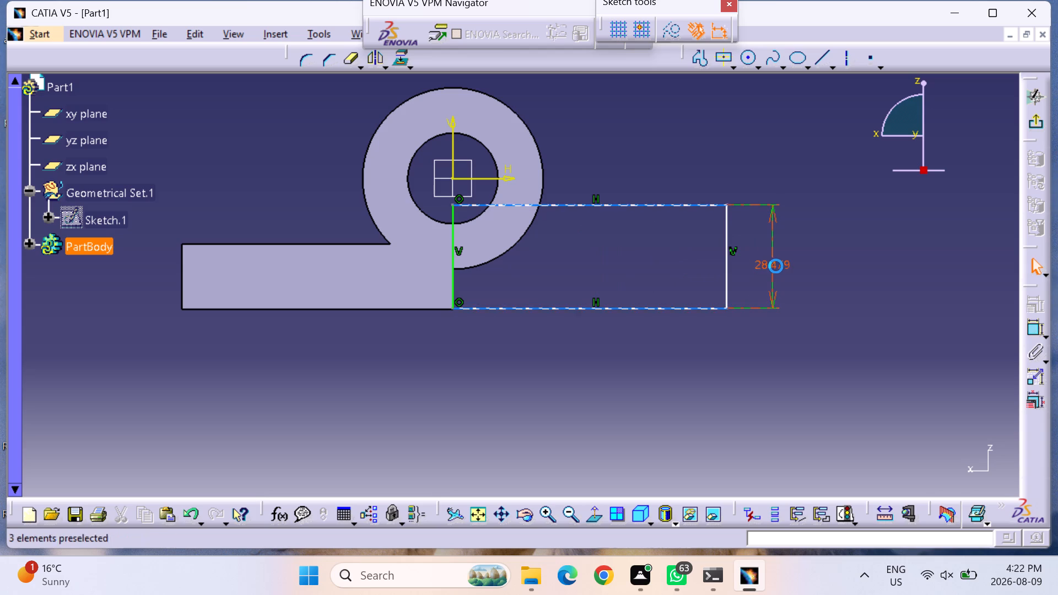
text(27)
key(Return)
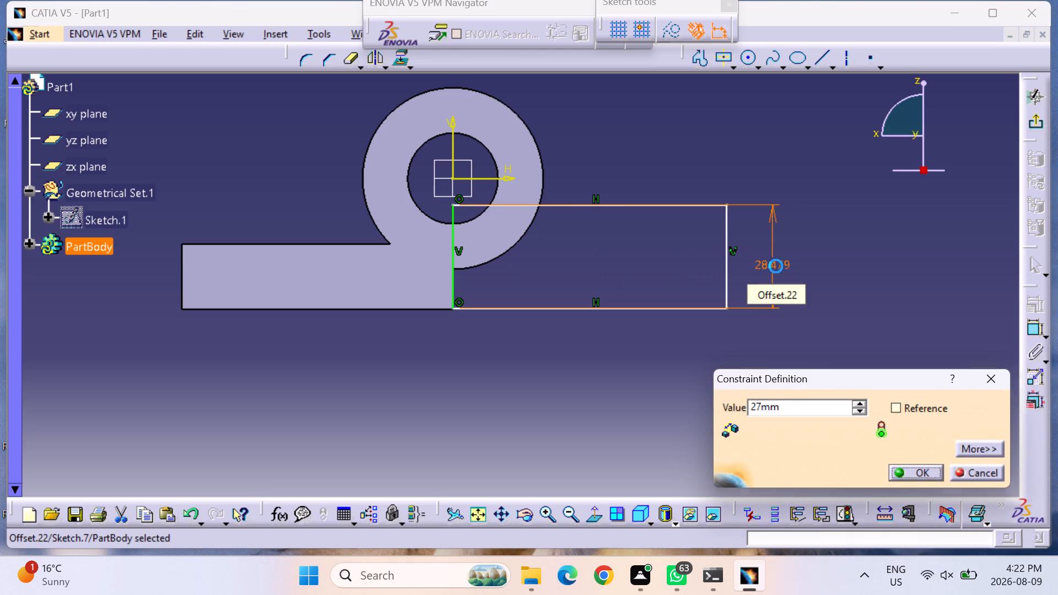
Constrain the rectangle's width between its two vertical edges to 90 mm.
click(1036, 327)
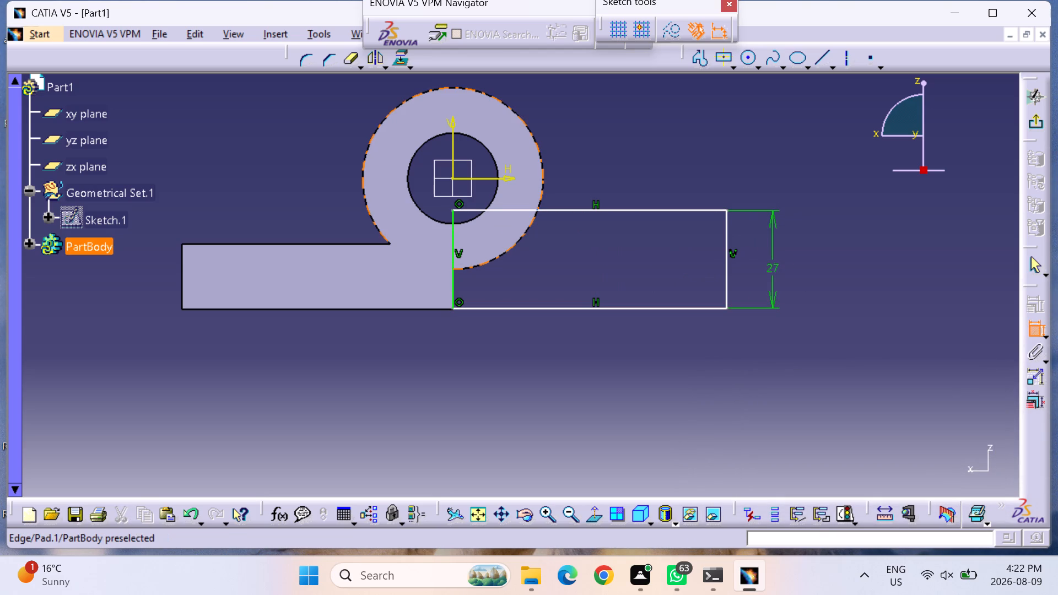
click(452, 268)
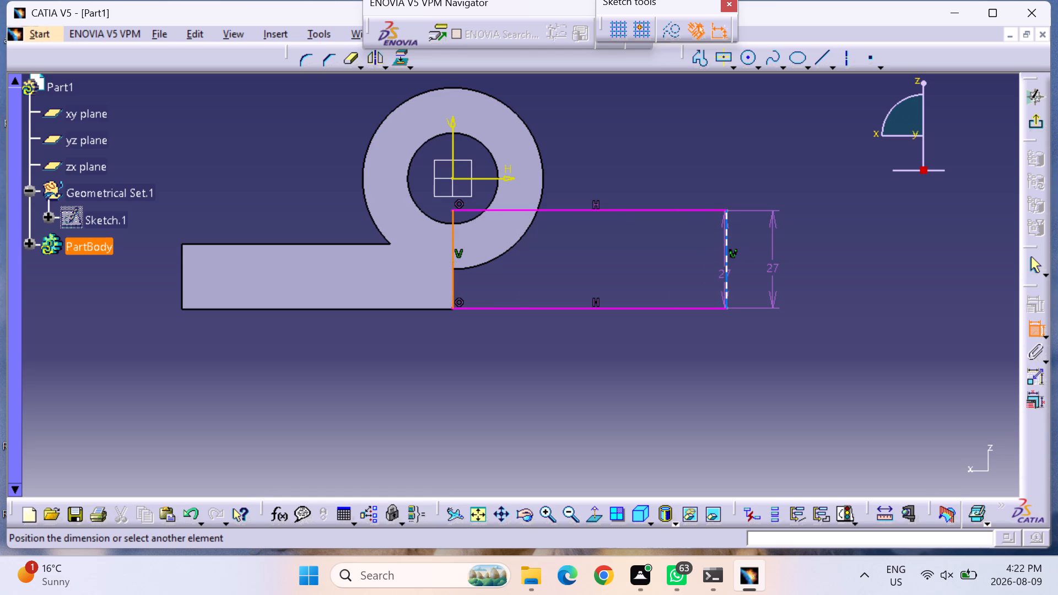
click(725, 273)
click(614, 343)
double_click(620, 336)
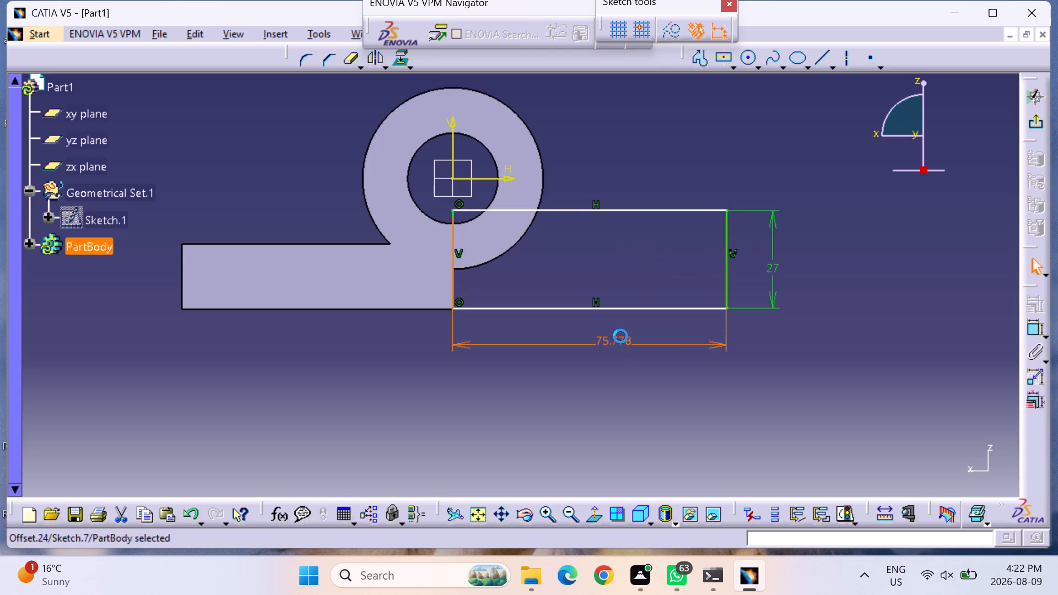
text(90)
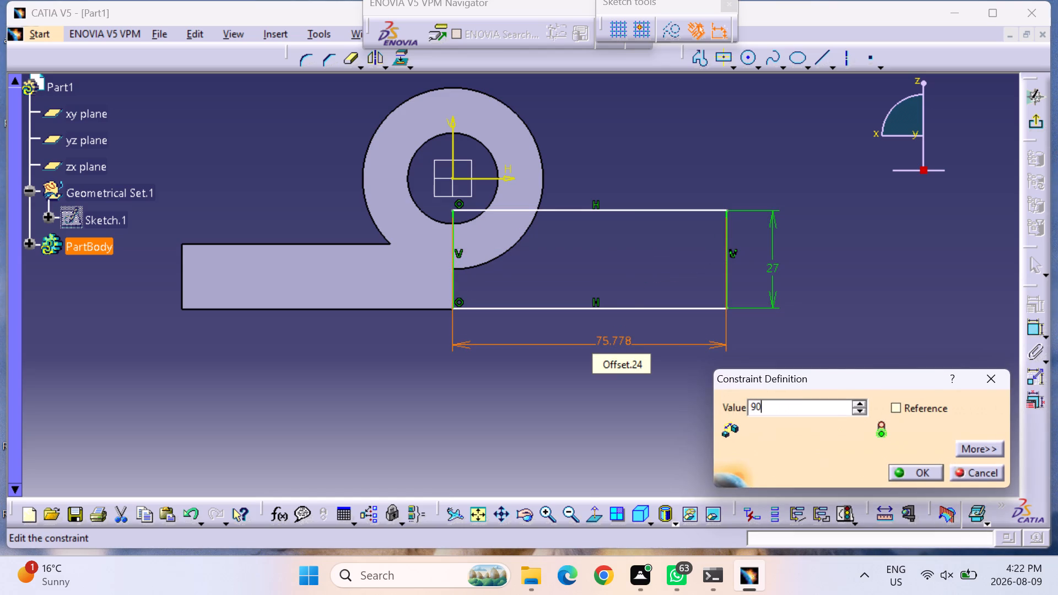
key(Return)
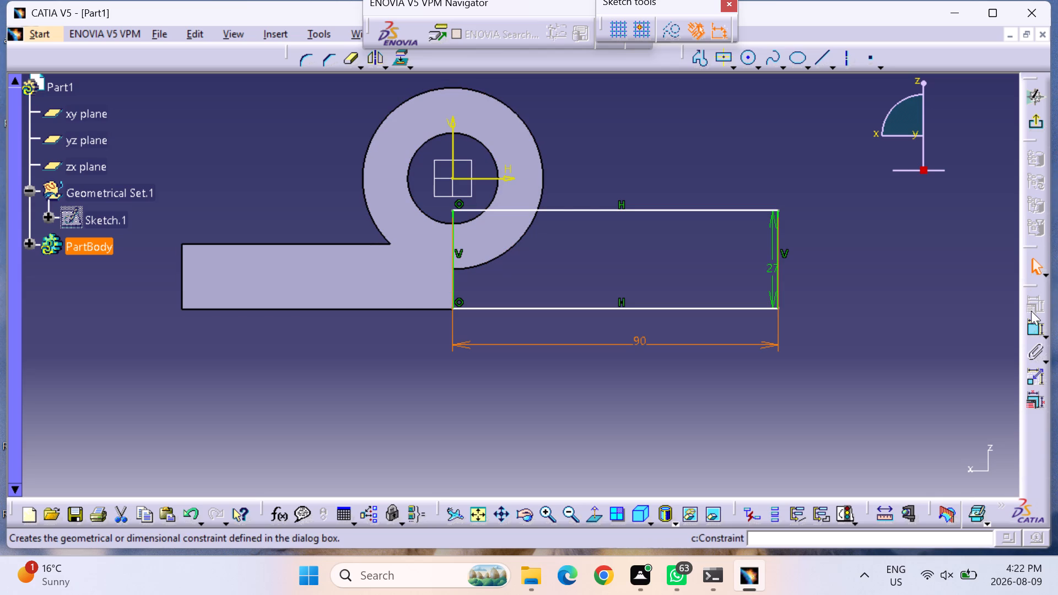
Constrain the distance from the sketch origin to the rectangle's bottom edge to 36 mm and exit the sketch.
click(1032, 328)
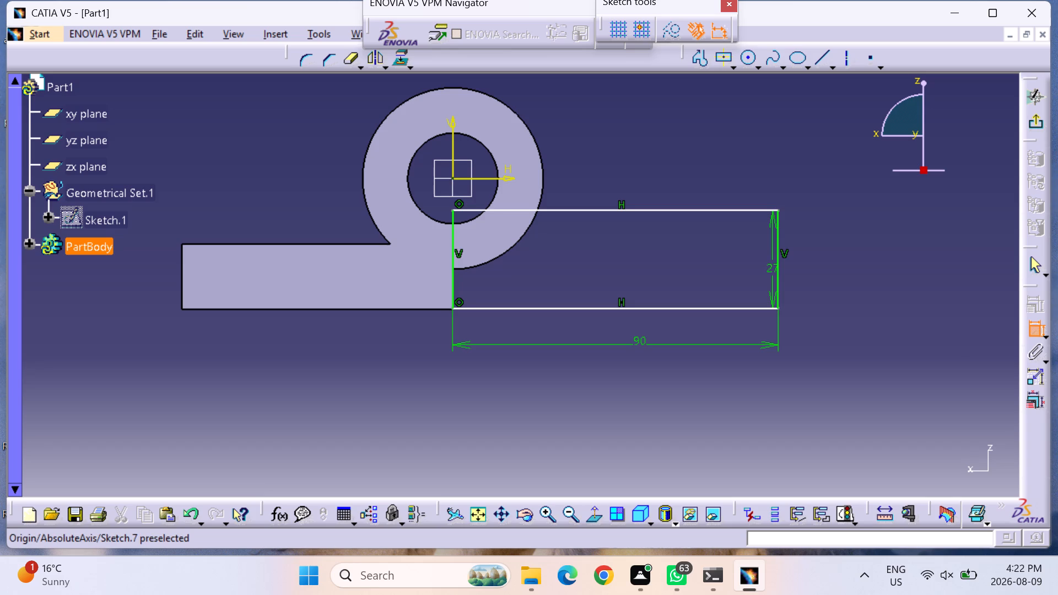
click(452, 178)
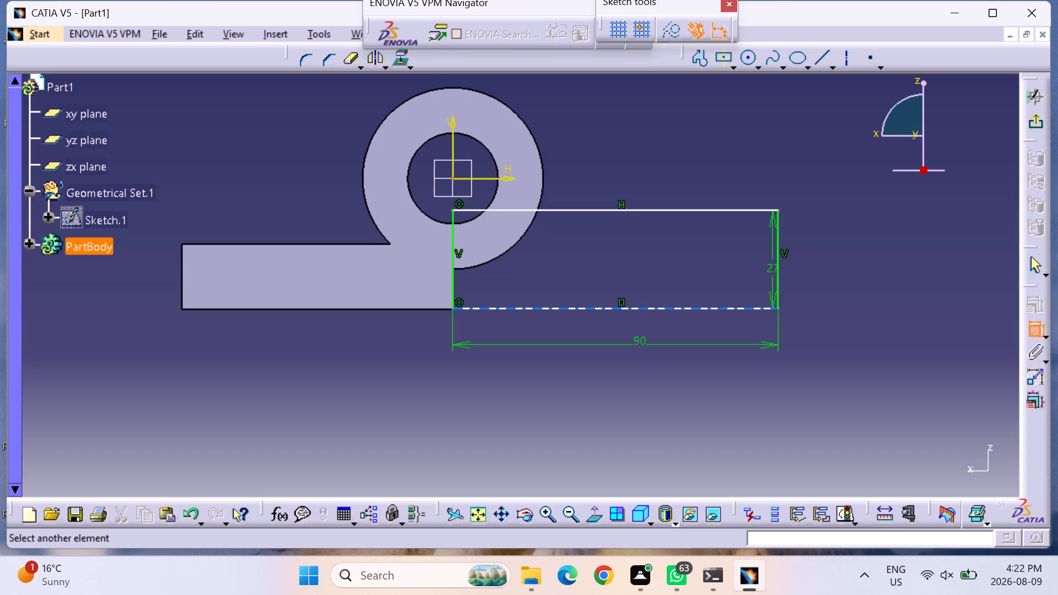
click(503, 307)
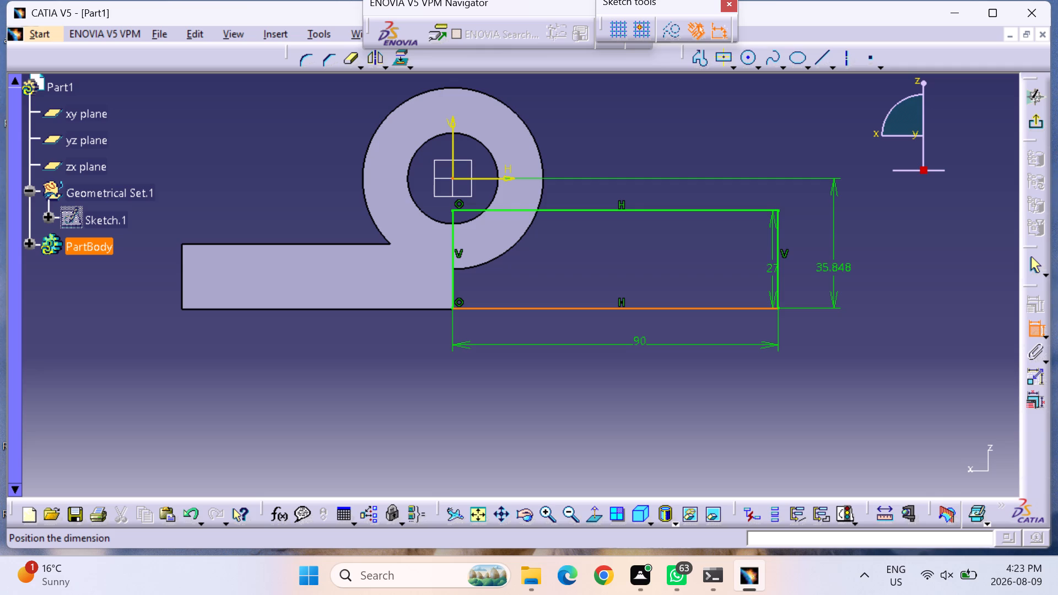
click(834, 270)
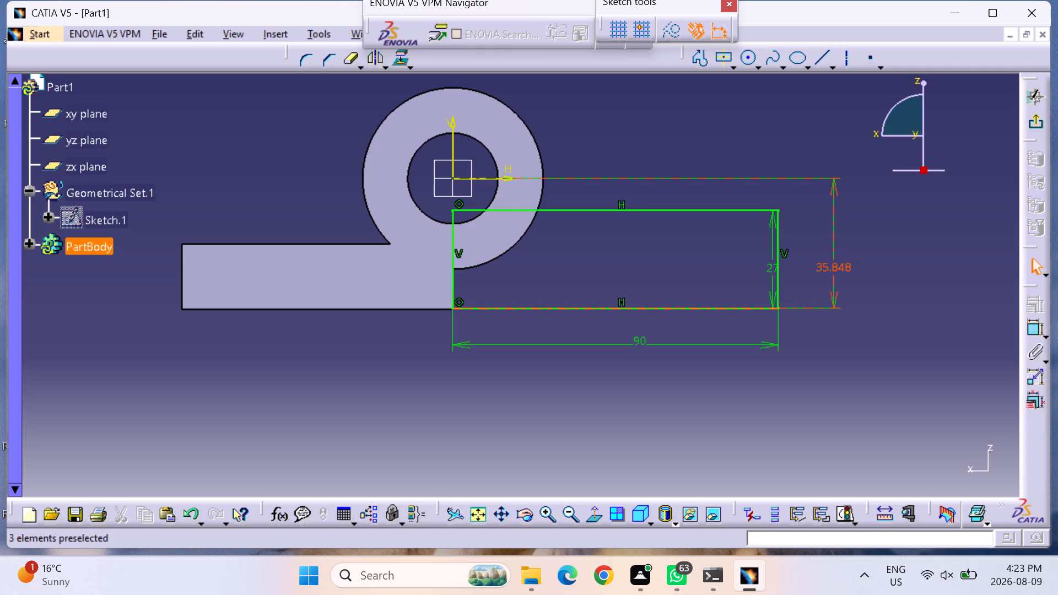
double_click(832, 268)
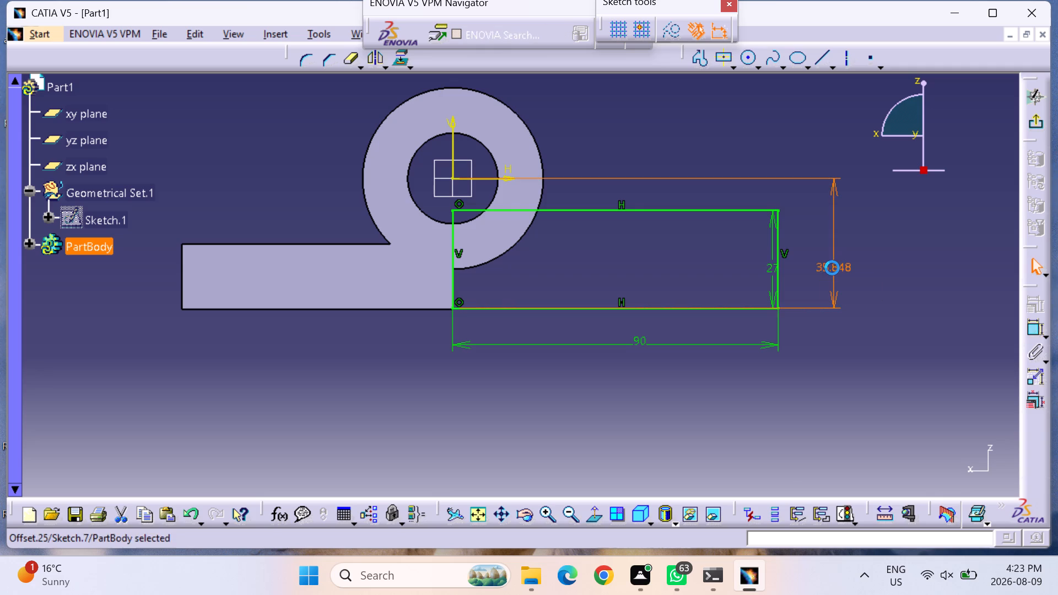
text(36)
key(Return)
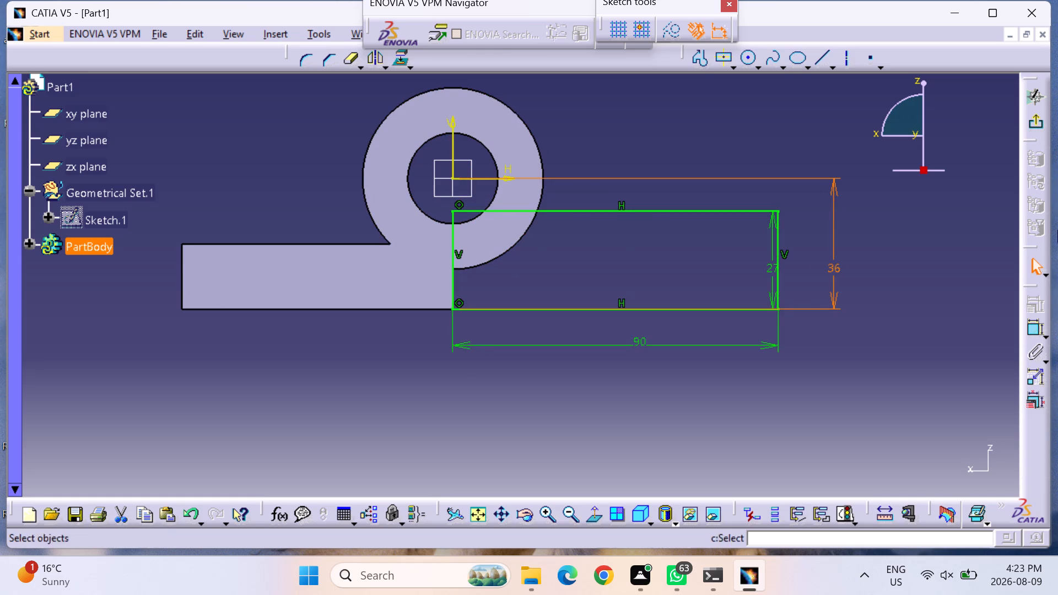
click(1039, 127)
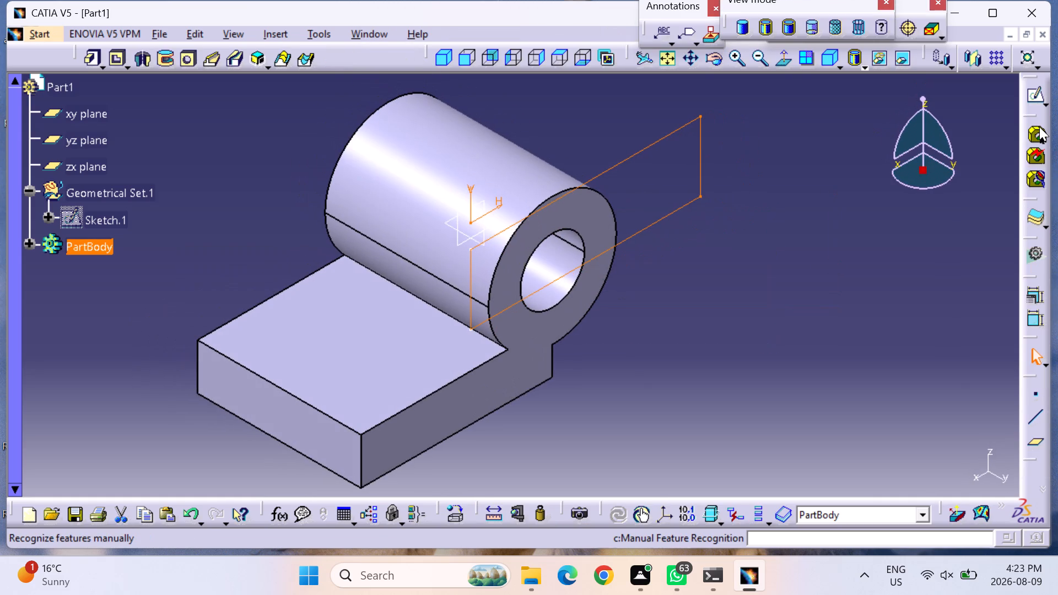
Pad the 90 by 27 mm rectangle sketch 32 mm with mirrored extent, and show the part in the isometric view with nothing selected.
middle_drag(878, 317, 509, 407)
right_drag(878, 317, 509, 407)
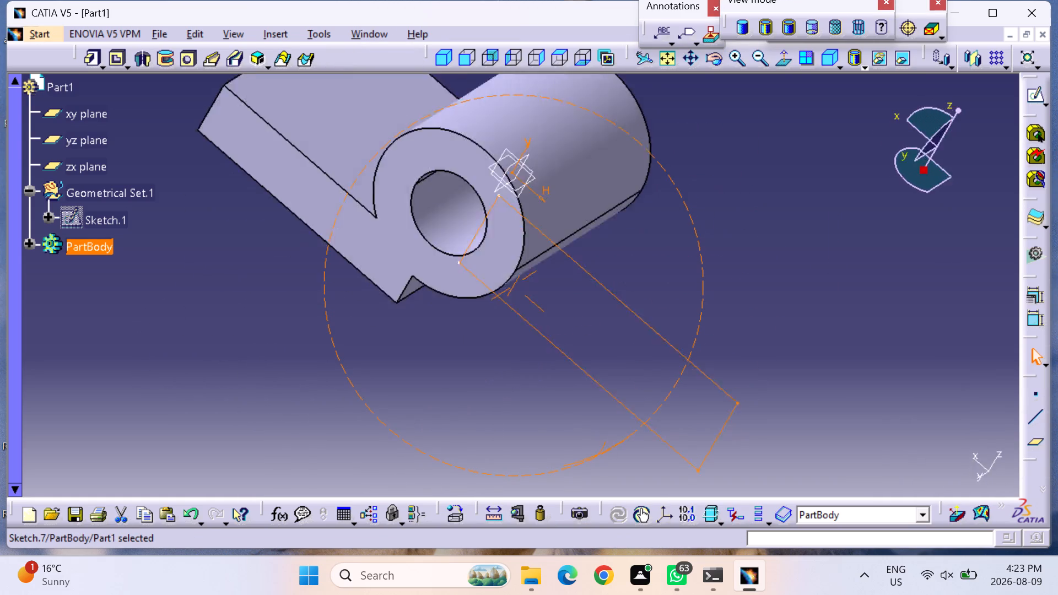
middle_drag(509, 407, 332, 352)
right_drag(509, 407, 330, 347)
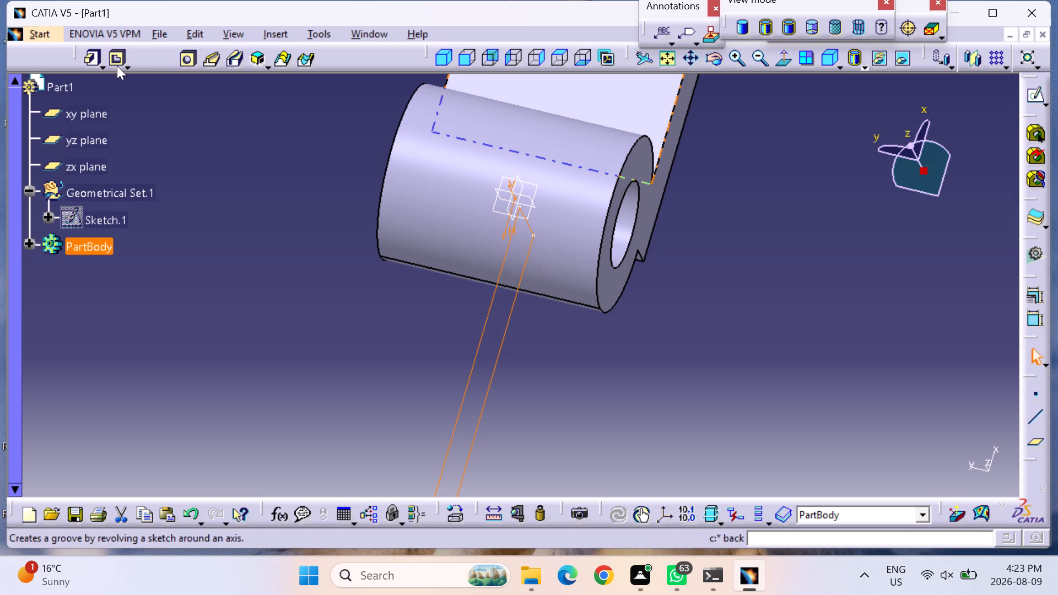
click(87, 59)
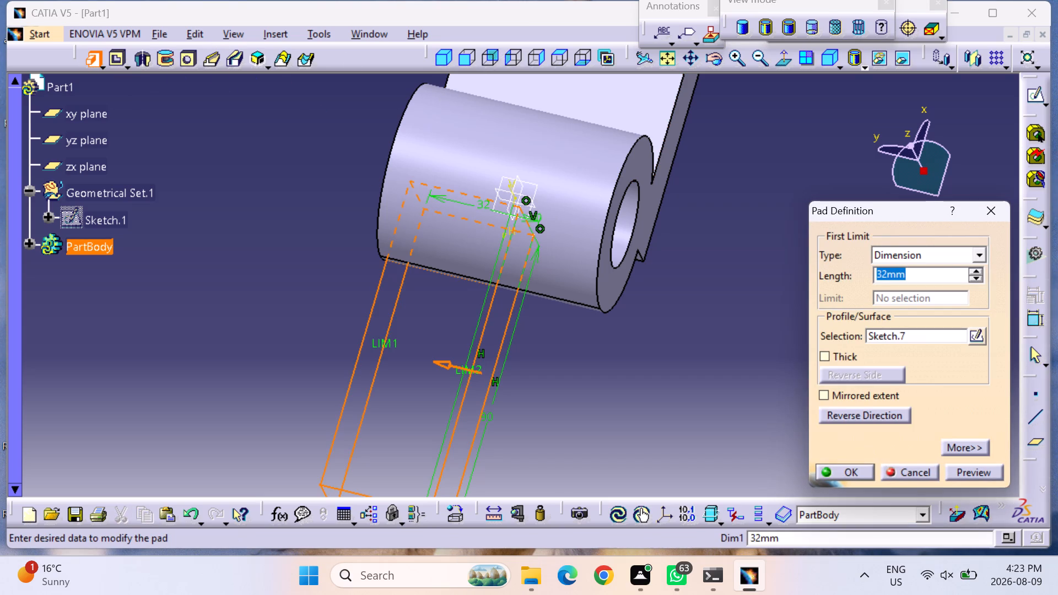
click(854, 396)
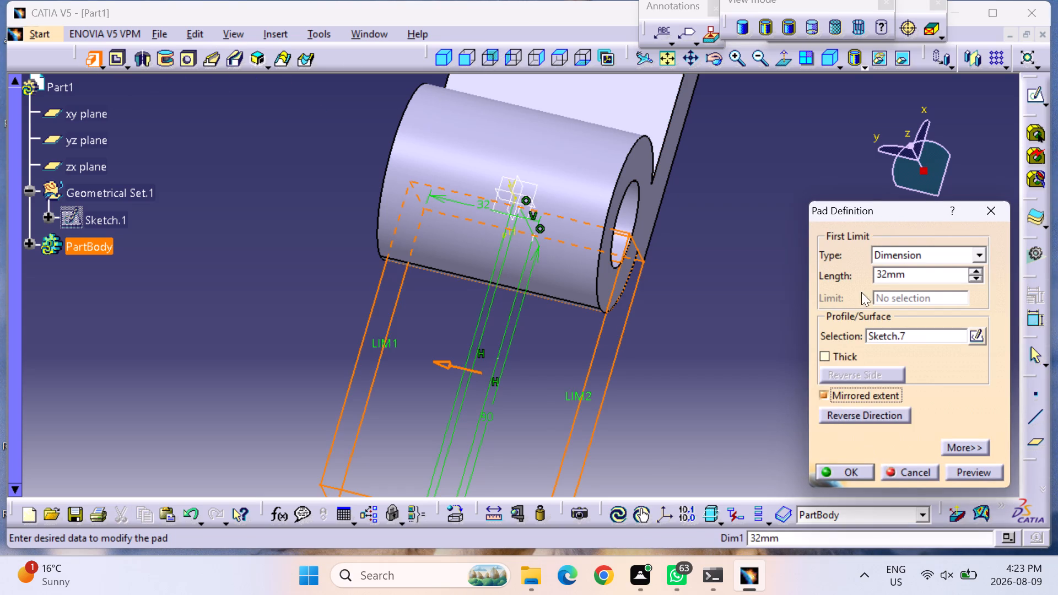
click(971, 475)
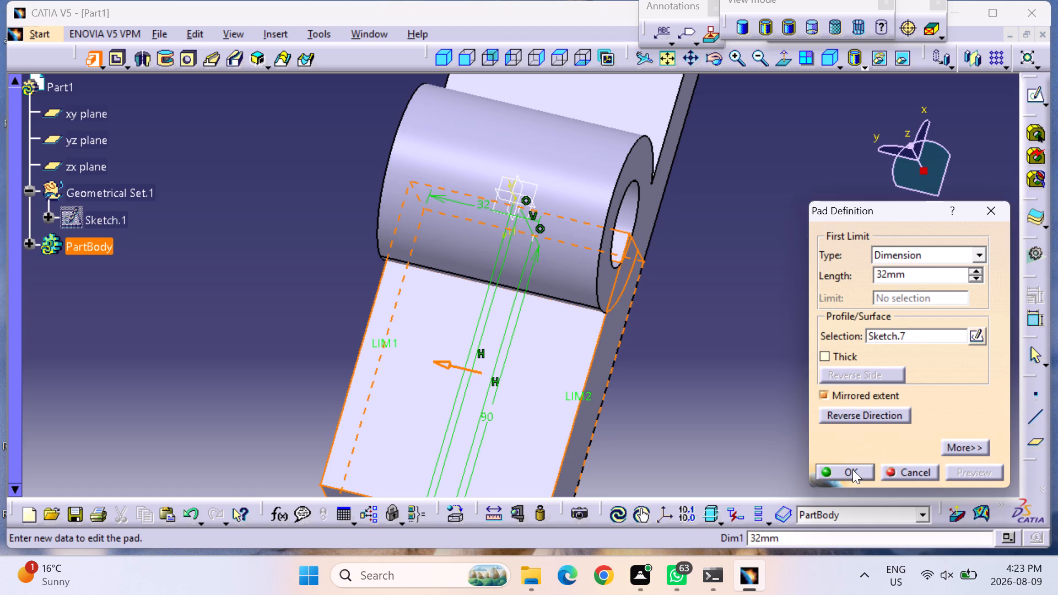
click(852, 469)
click(442, 55)
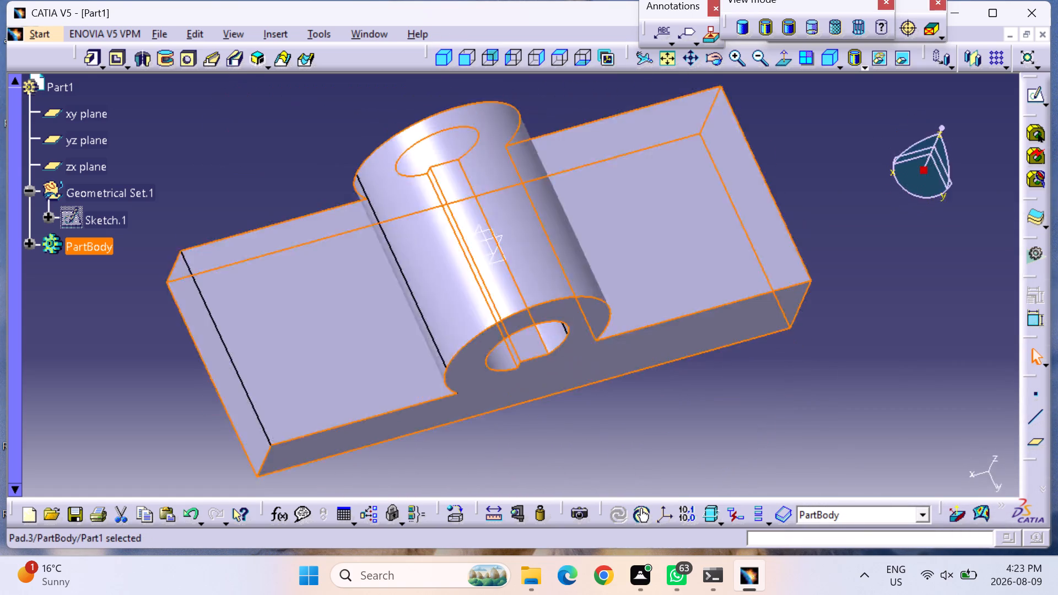
click(697, 381)
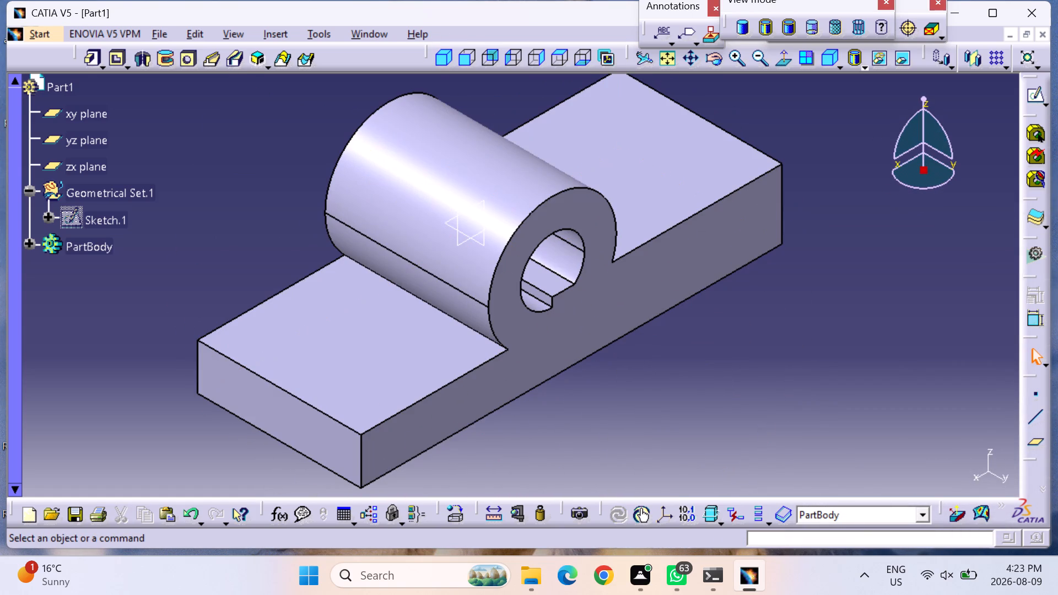
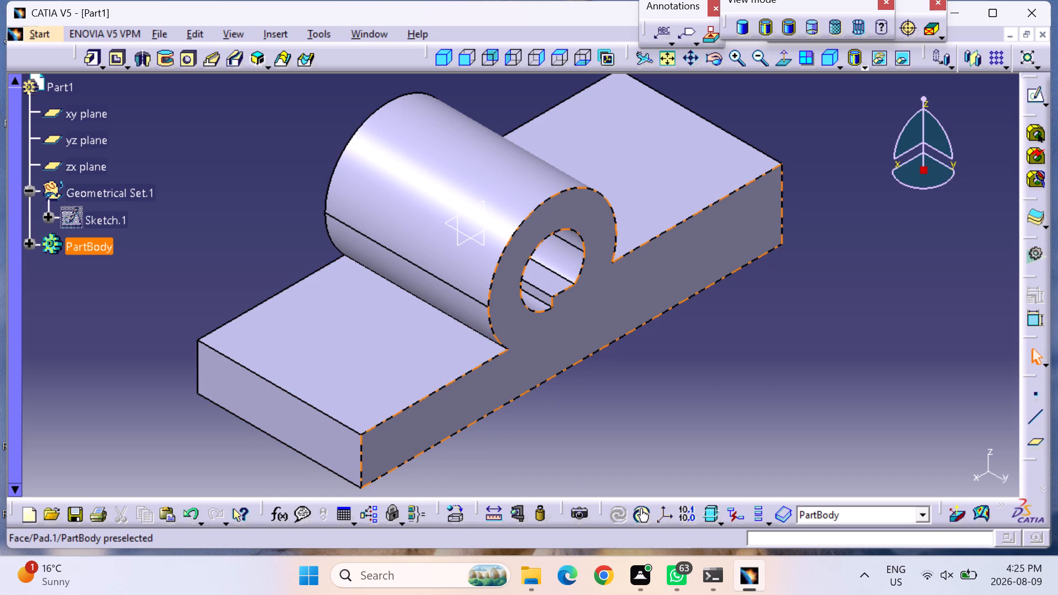
Open a new sketch on the part's flat end face shared by the cylinder and the rectangular bases.
click(616, 312)
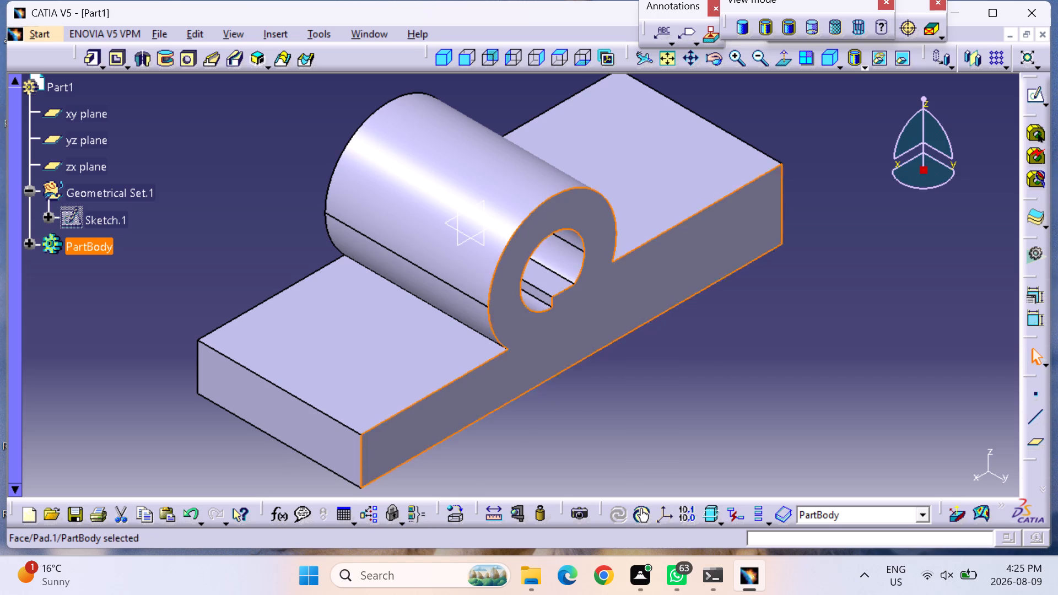
click(1033, 94)
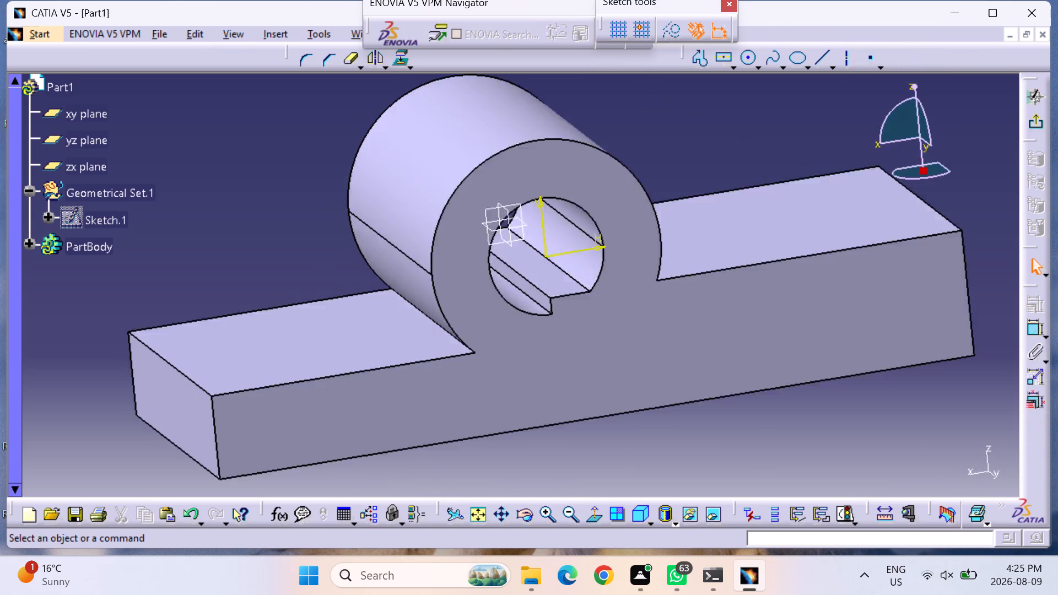
click(480, 510)
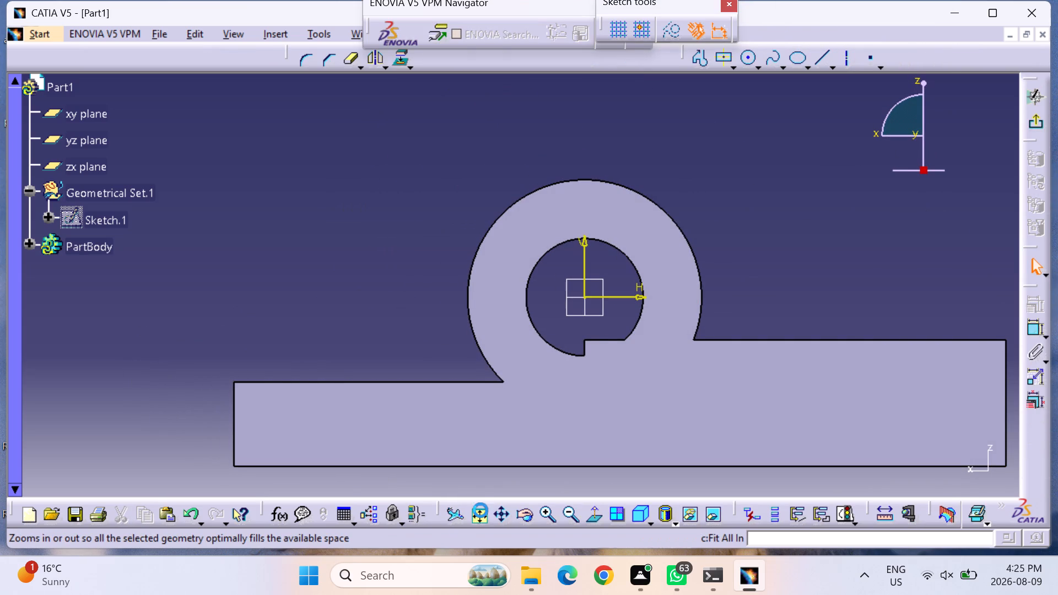
triple_click(544, 513)
double_click(544, 513)
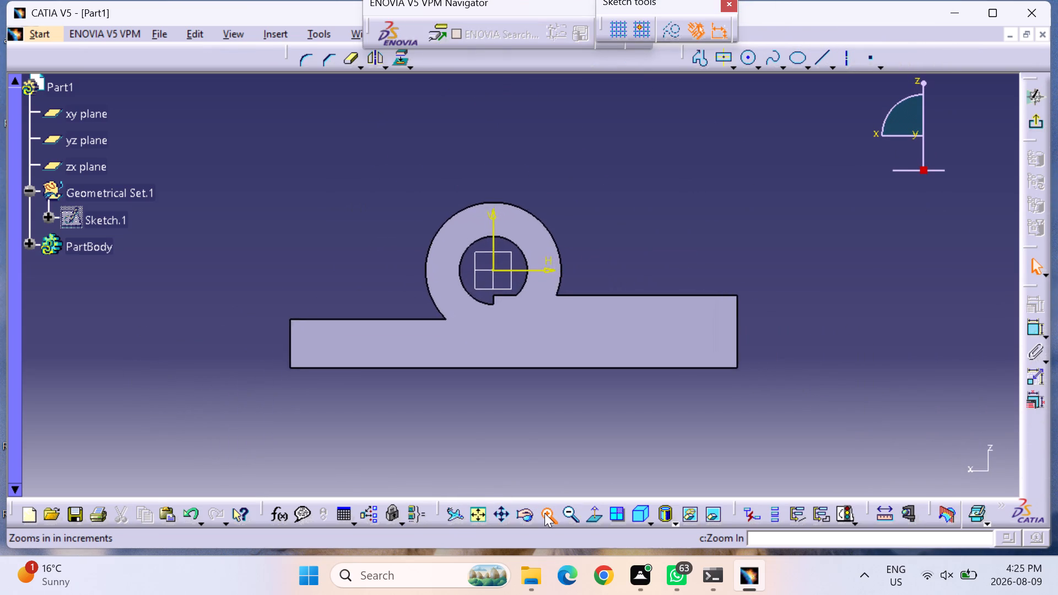
double_click(544, 513)
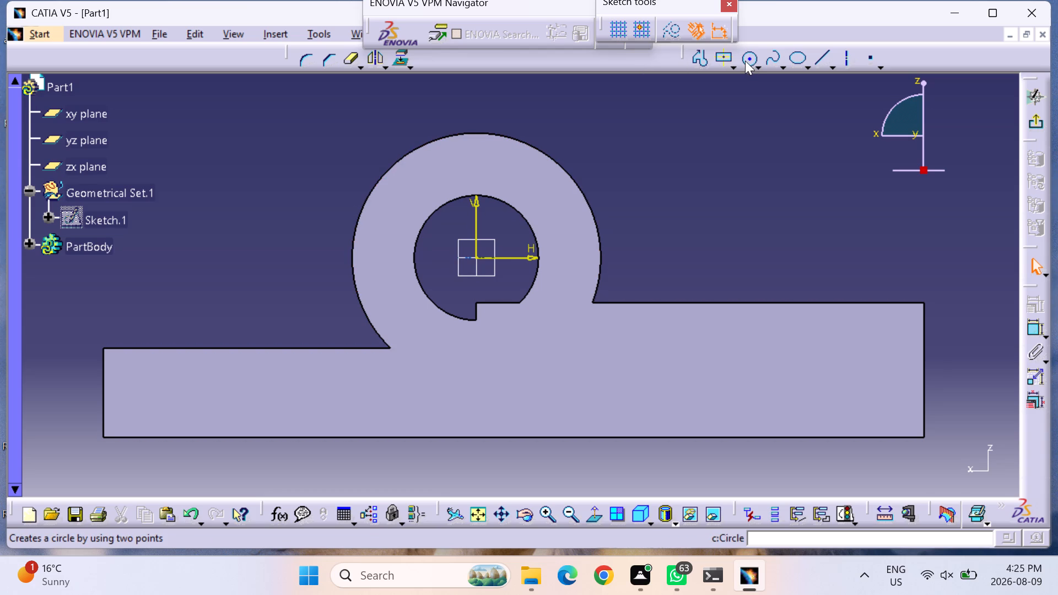
click(542, 510)
click(573, 509)
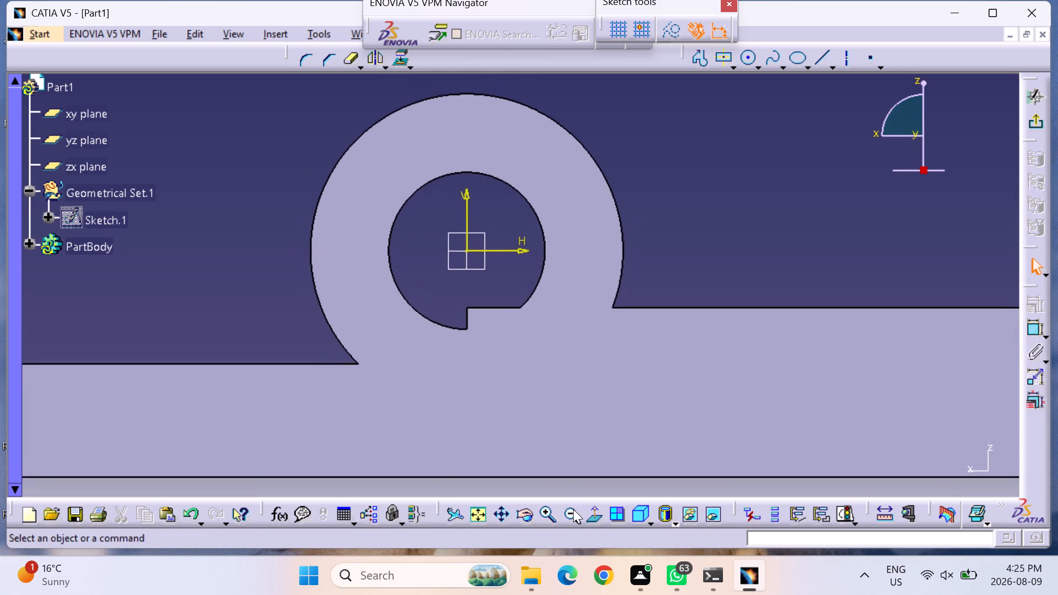
click(573, 509)
middle_drag(623, 245, 617, 264)
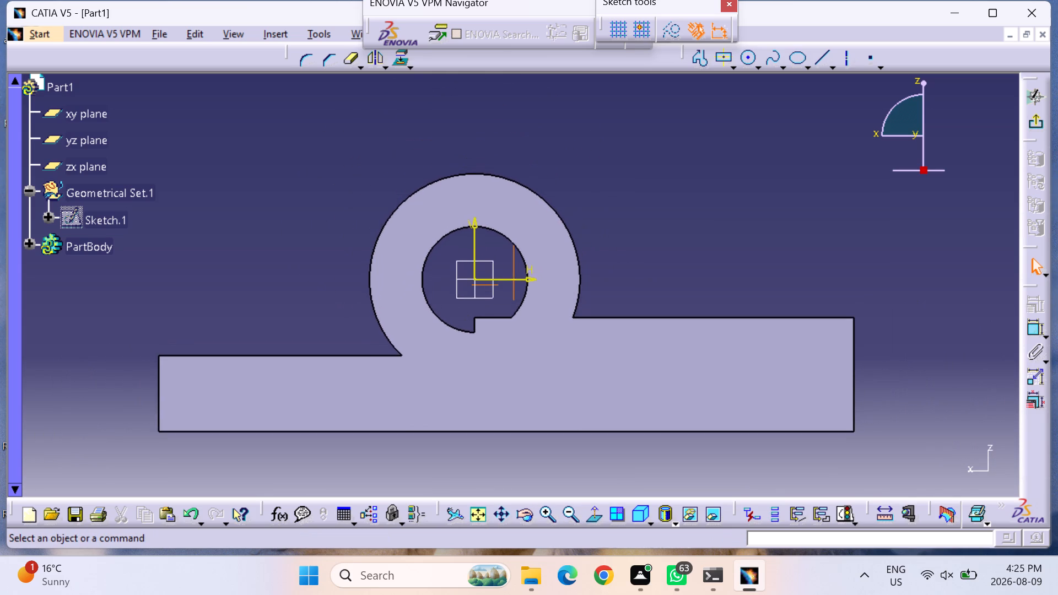
middle_drag(617, 264, 598, 290)
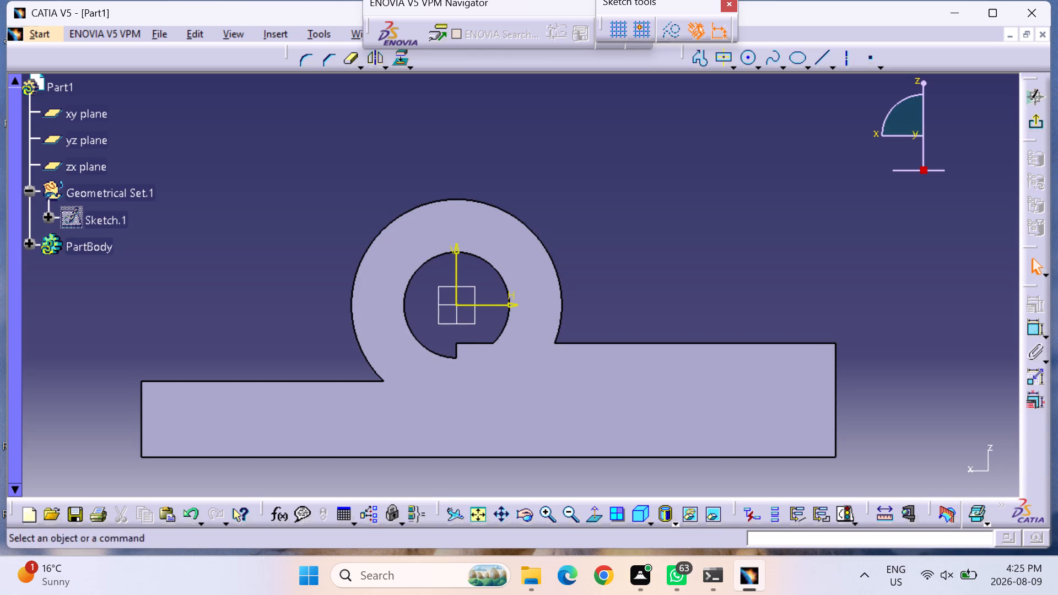
Sketch two concentric circles centred on the origin, with radii of about 83 mm and about 49 mm.
click(749, 62)
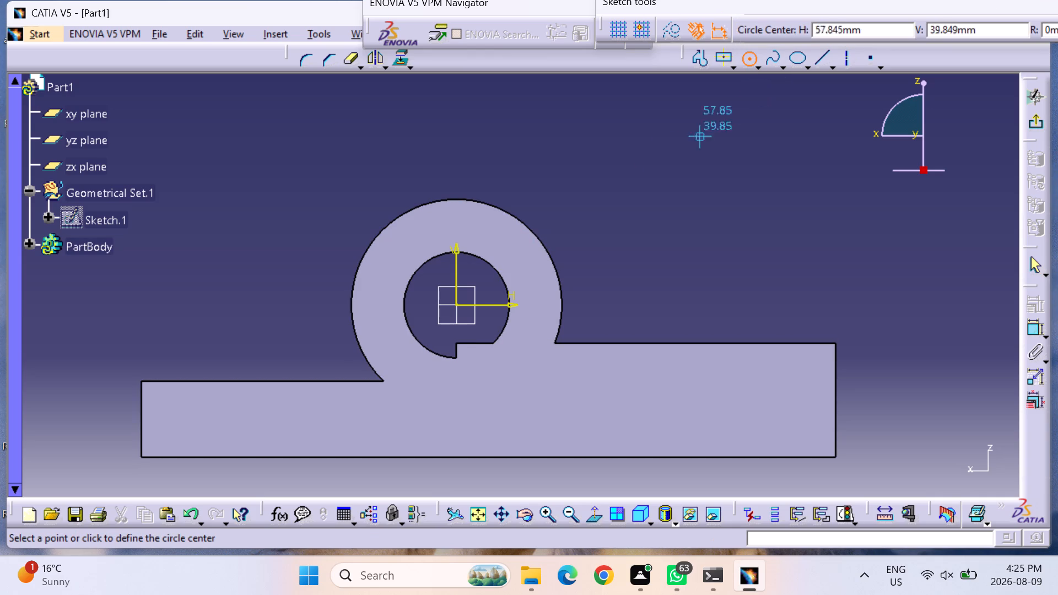
click(456, 304)
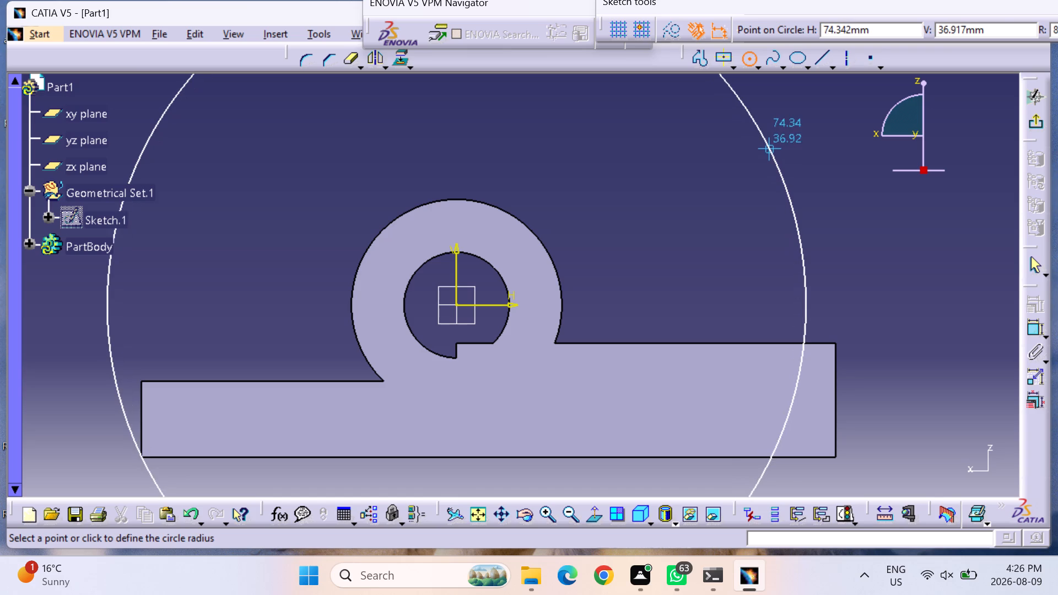
click(771, 148)
click(749, 56)
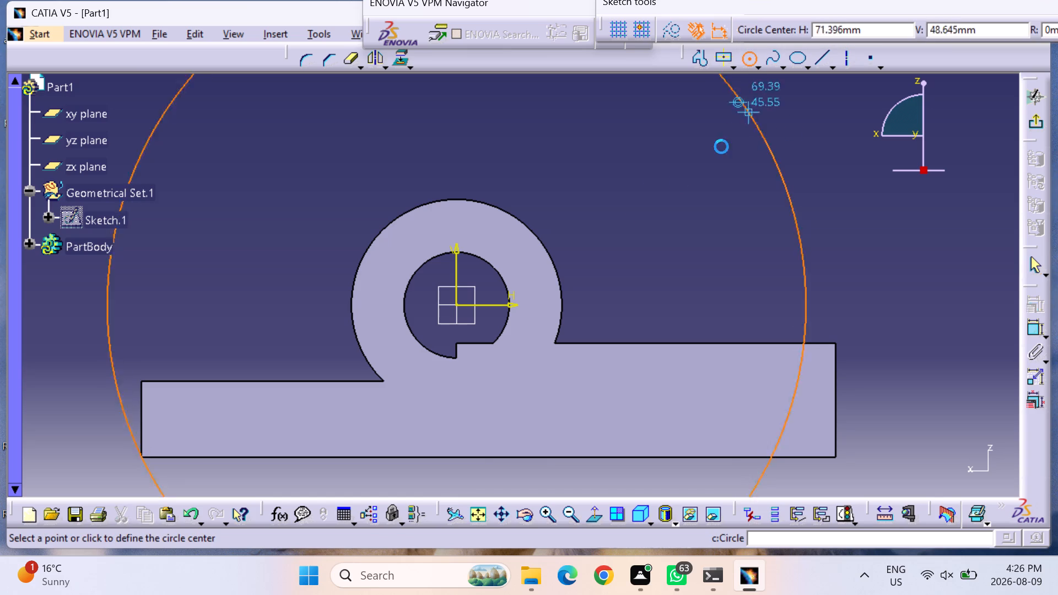
click(456, 304)
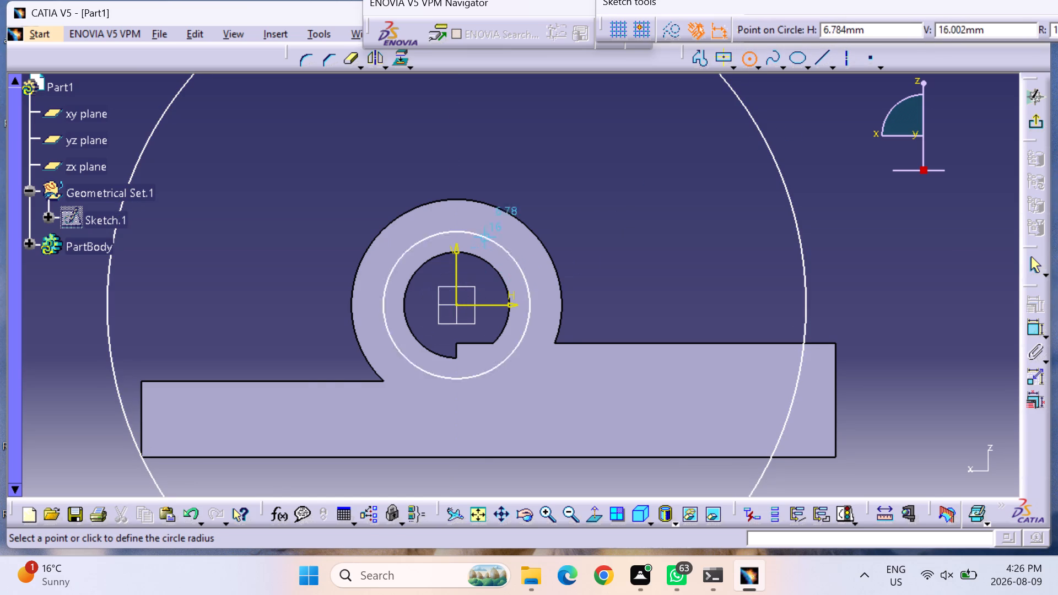
click(542, 116)
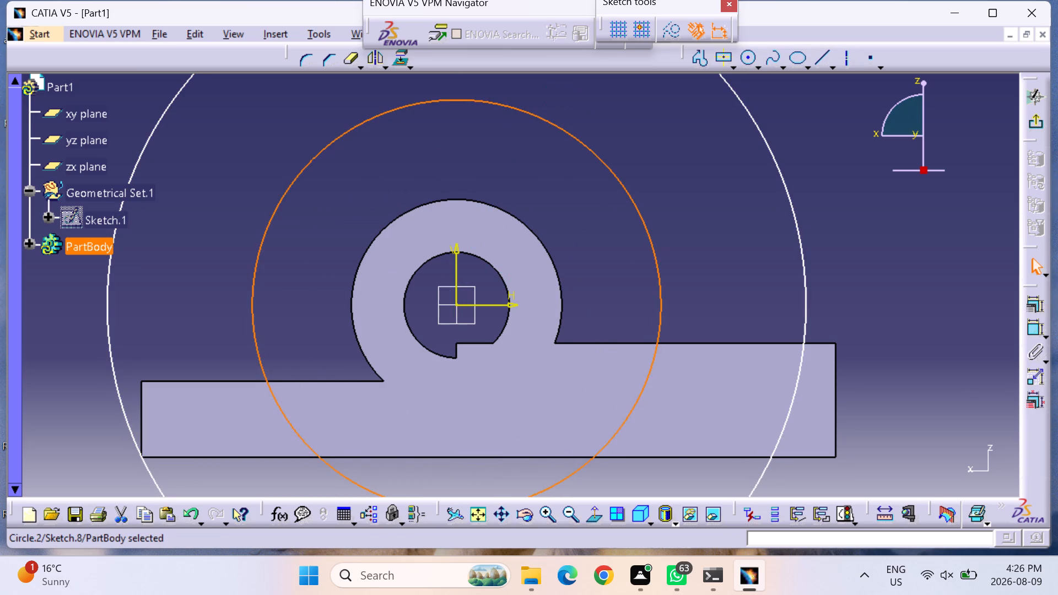
Constrain the smaller new circle with a radius dimension instead of a diameter and set it to 60 mm.
click(1035, 330)
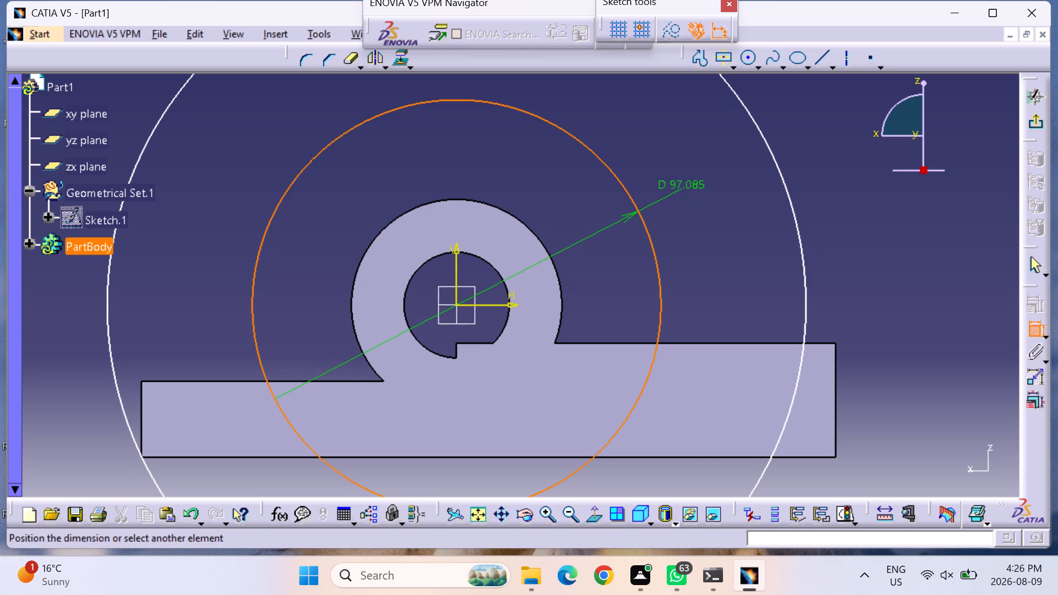
click(681, 188)
double_click(688, 183)
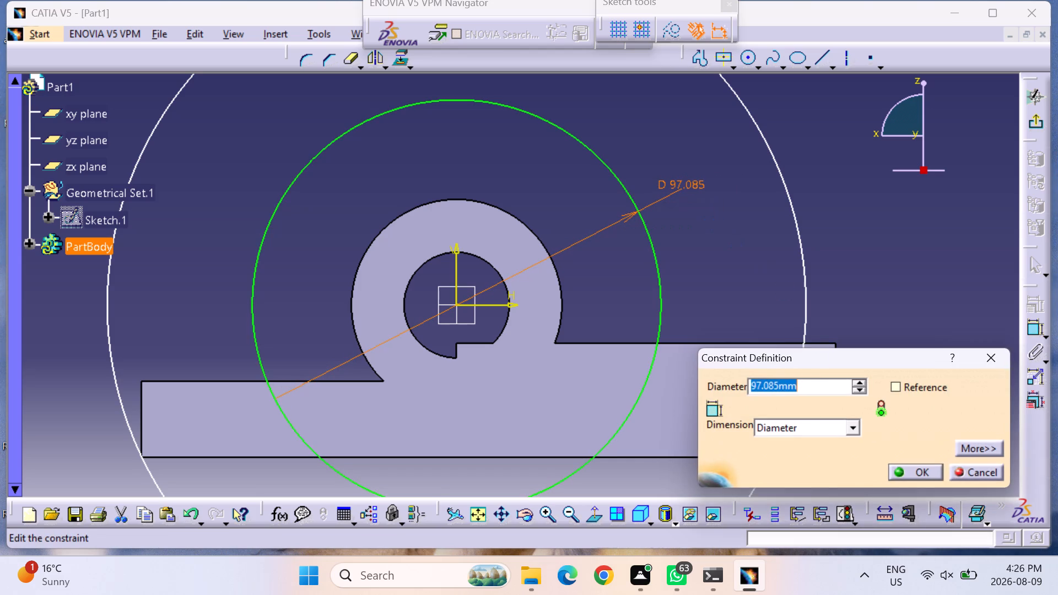
click(800, 431)
click(801, 439)
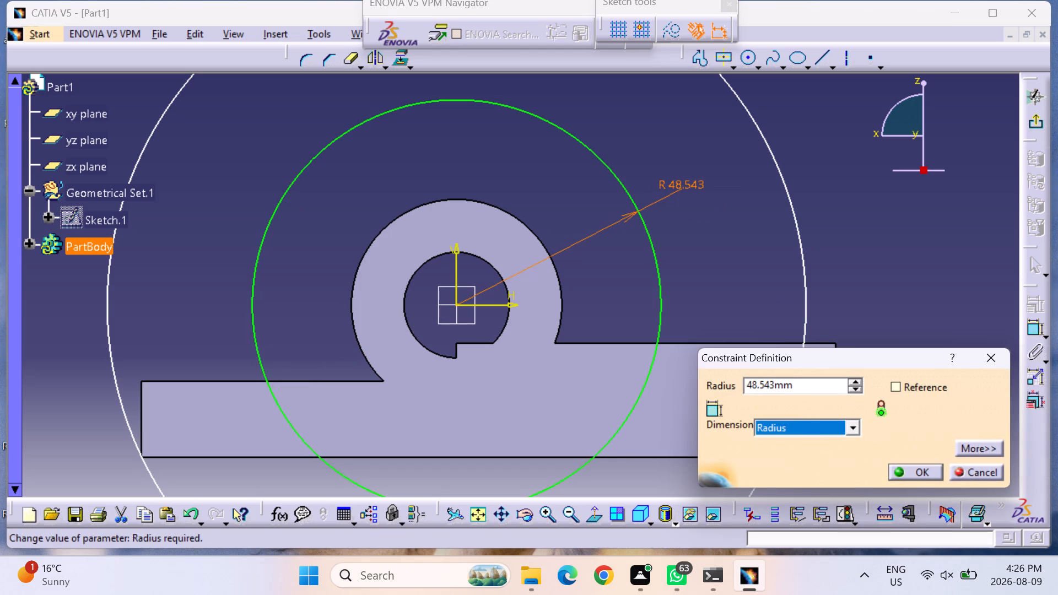
double_click(808, 387)
text(60)
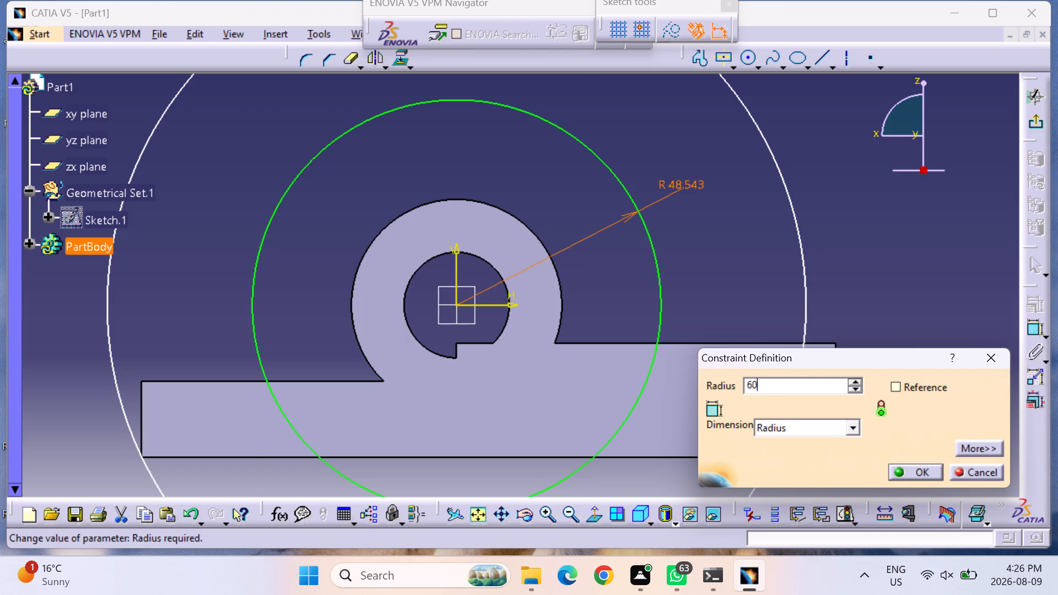
key(Return)
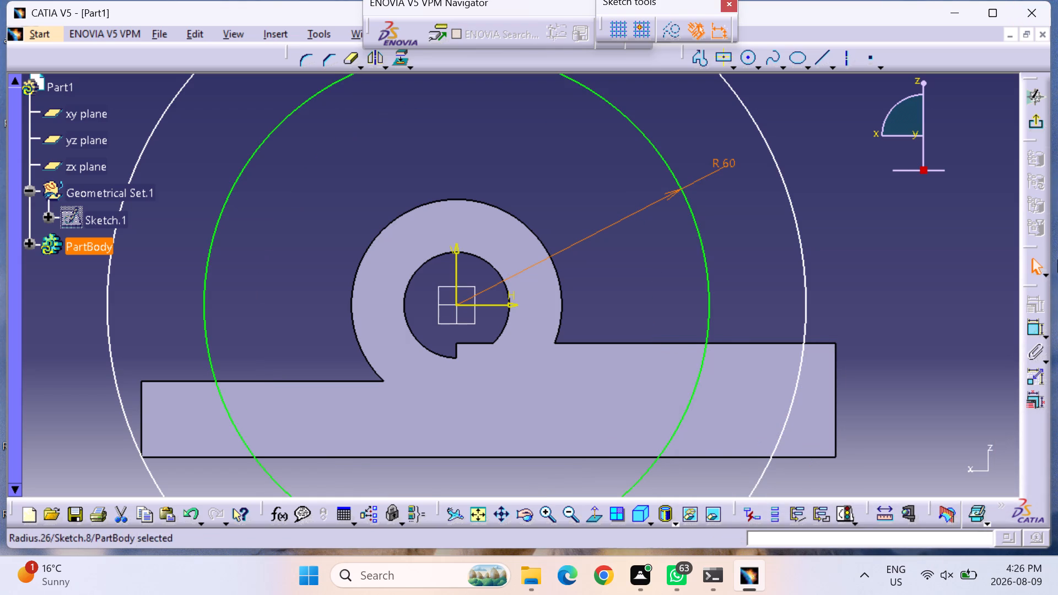
Constrain the larger new circle's radius to 90 mm.
click(1030, 331)
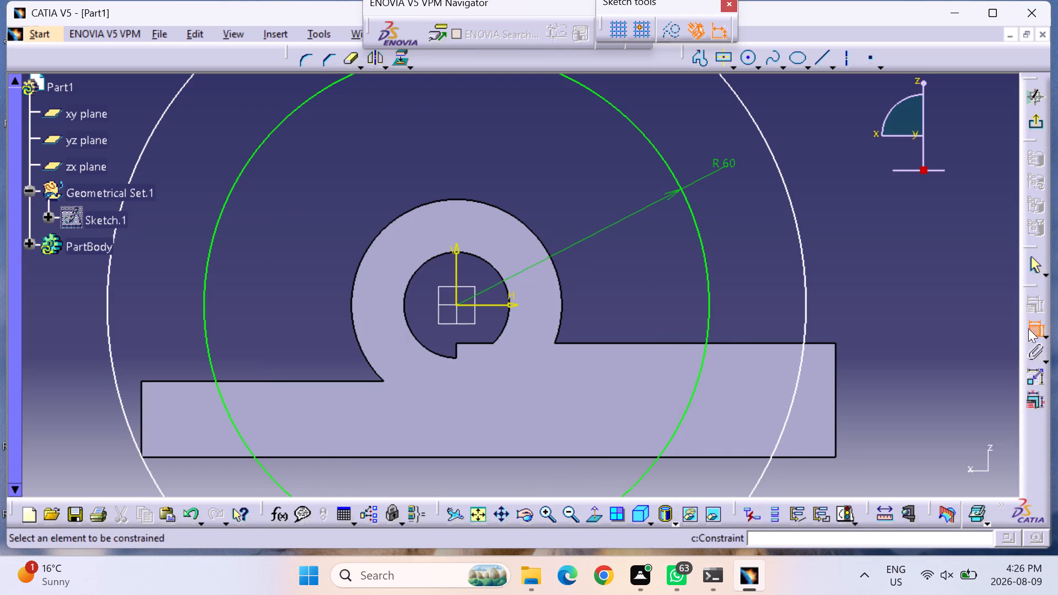
click(791, 204)
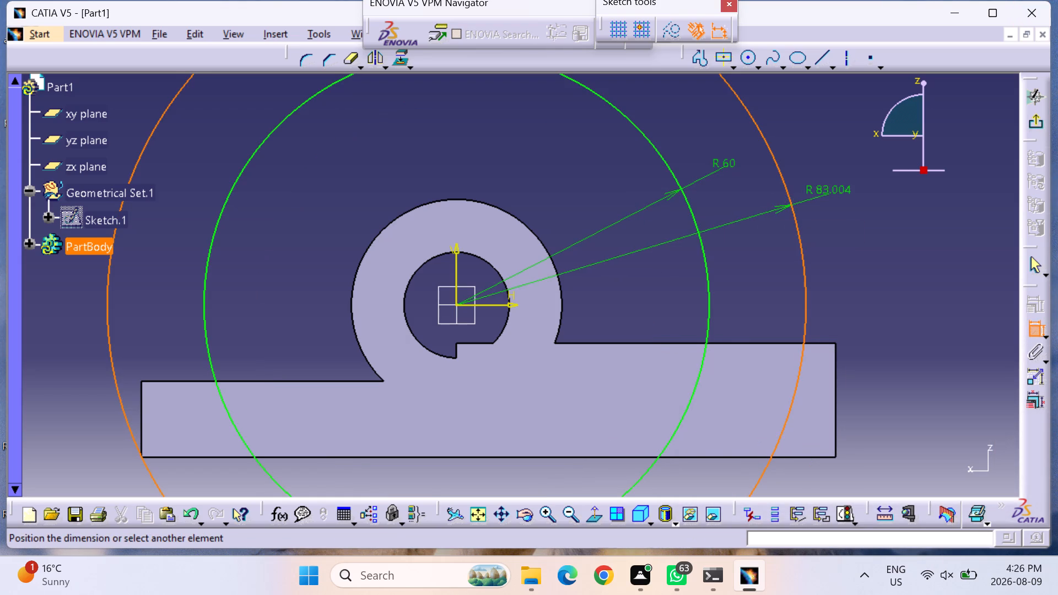
click(835, 169)
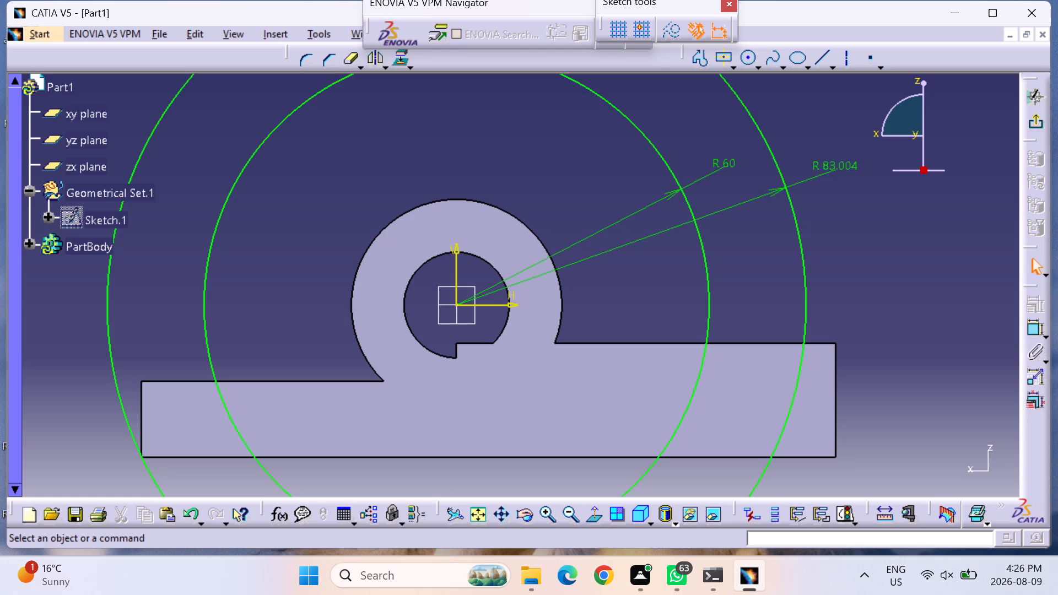
double_click(827, 163)
text(90)
key(Return)
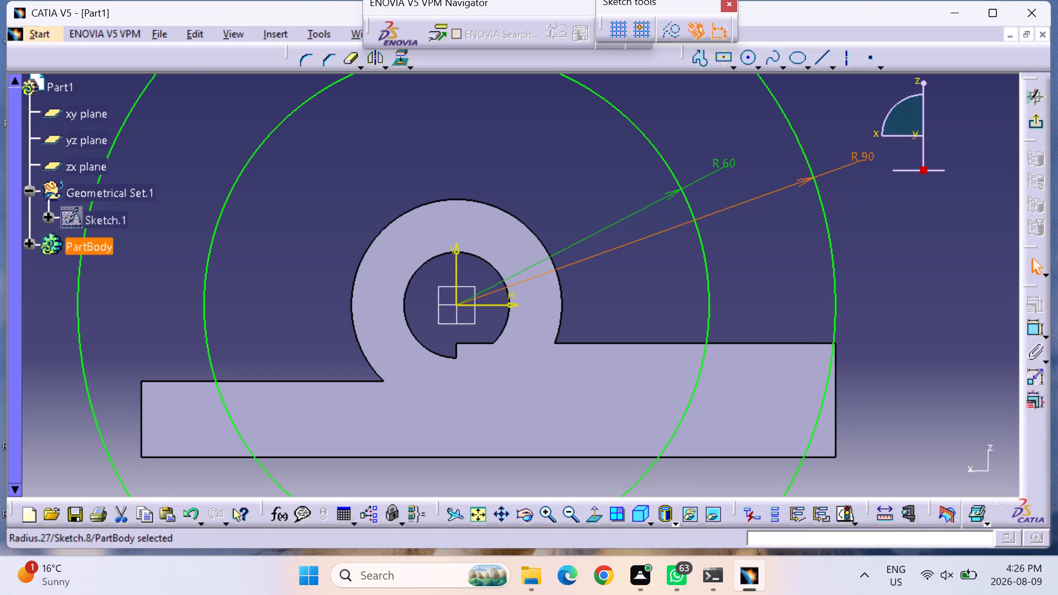
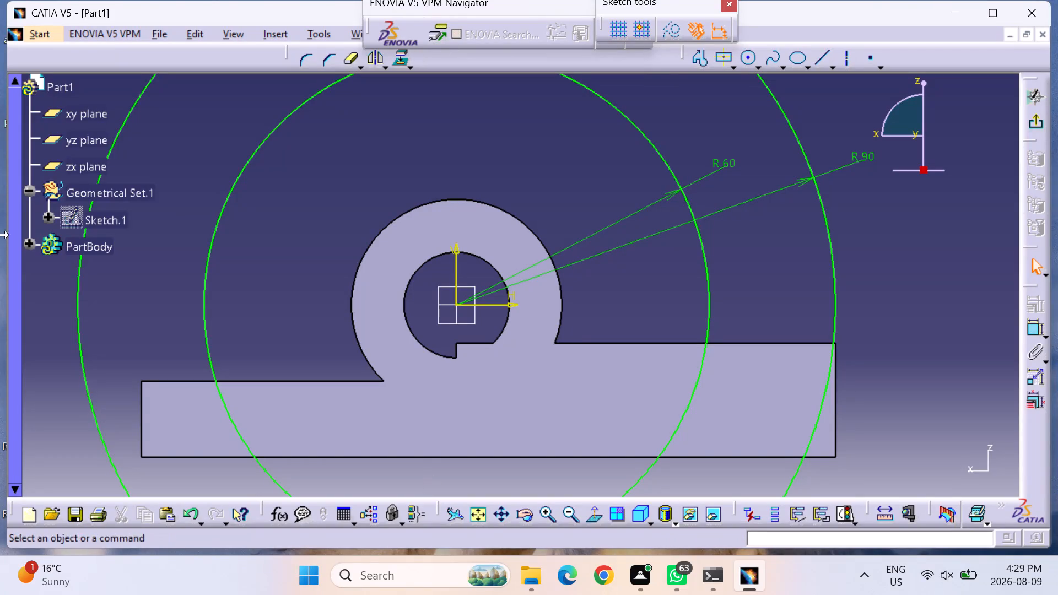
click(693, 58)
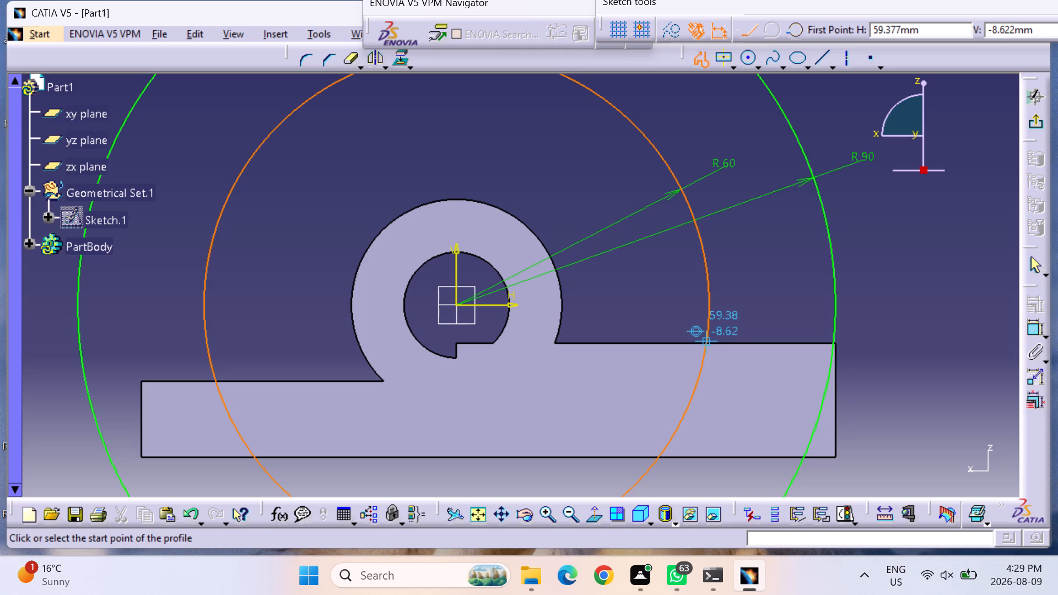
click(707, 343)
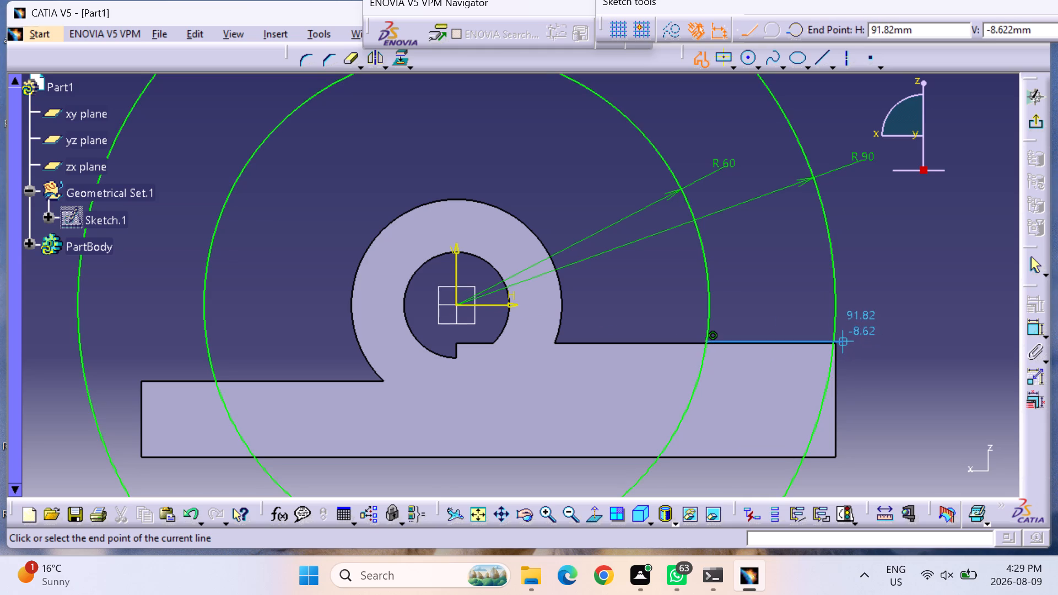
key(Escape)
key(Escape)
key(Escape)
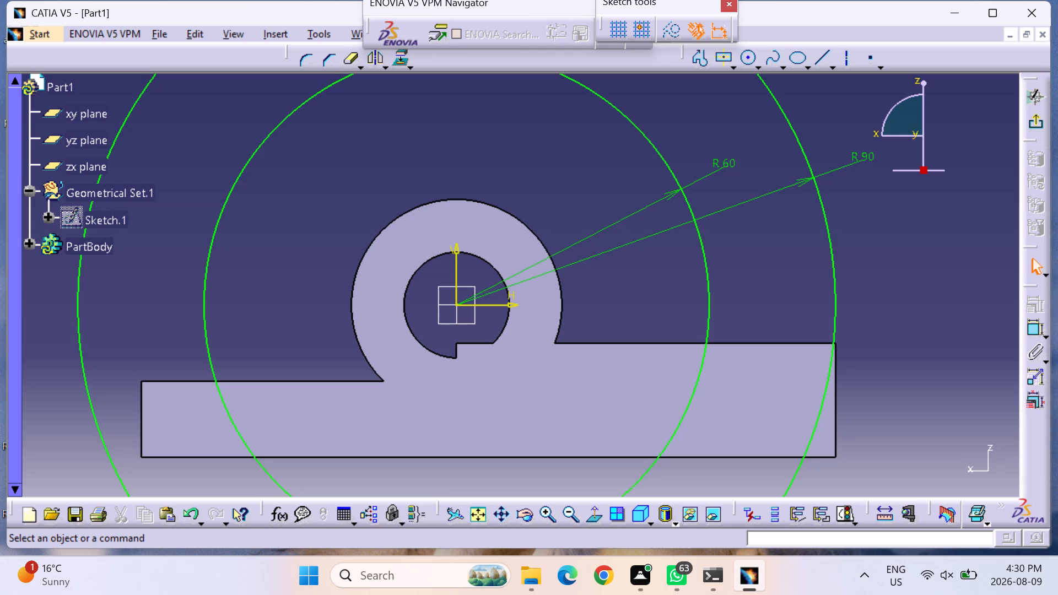
Sketch a horizontal line about 30 mm long between the 60 and 90 mm radius circles, along the higher base's top edge.
scroll(722, 285, down, 1)
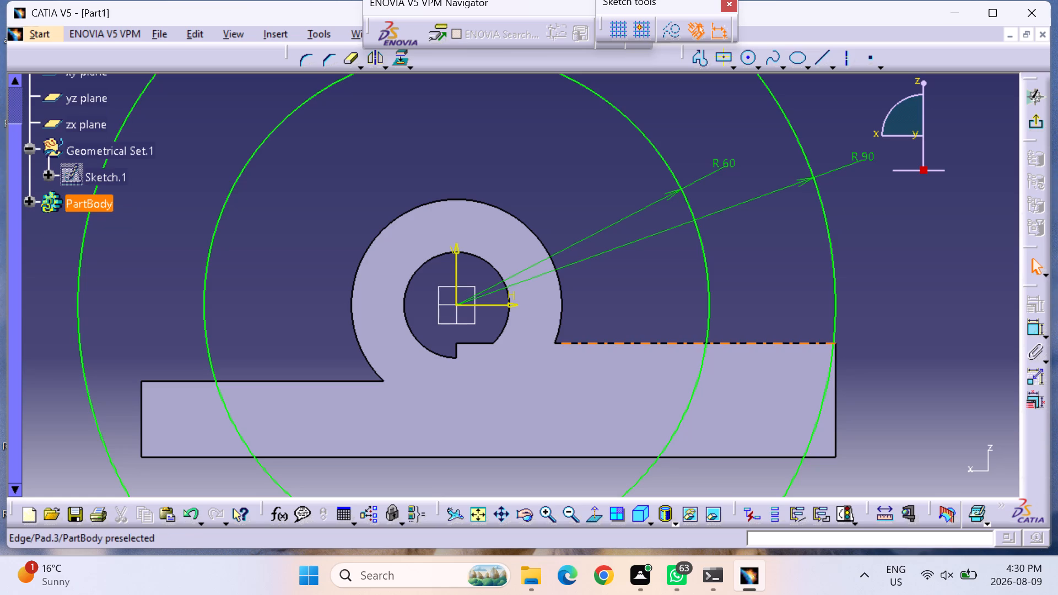
click(694, 57)
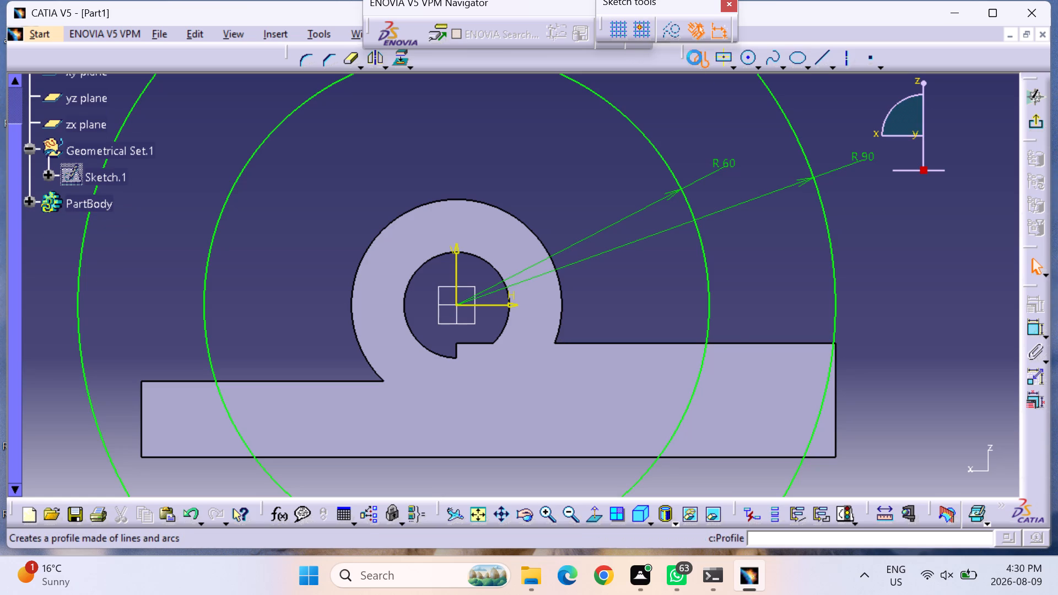
click(706, 343)
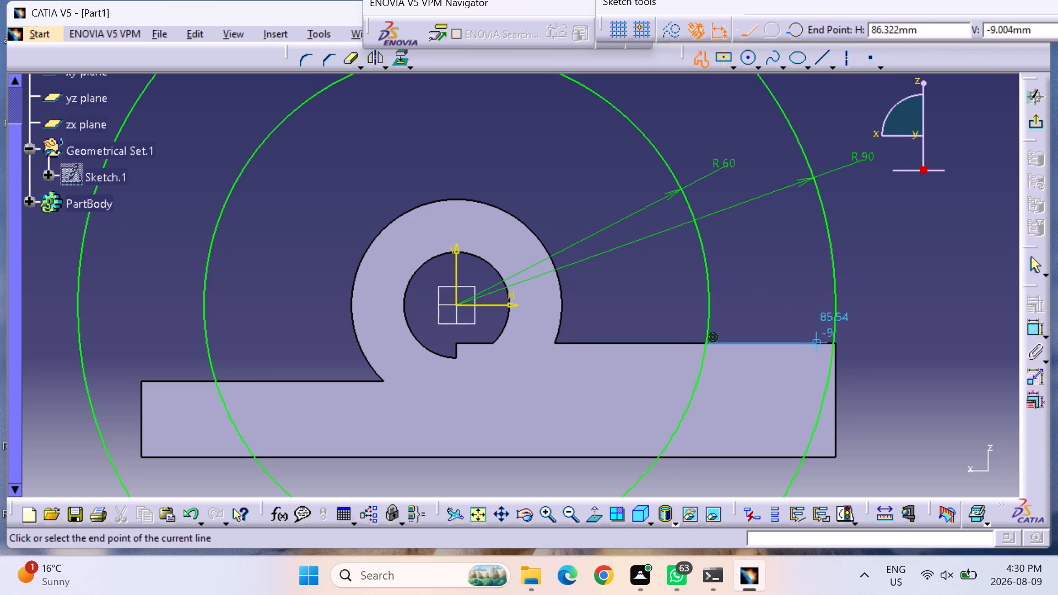
click(835, 342)
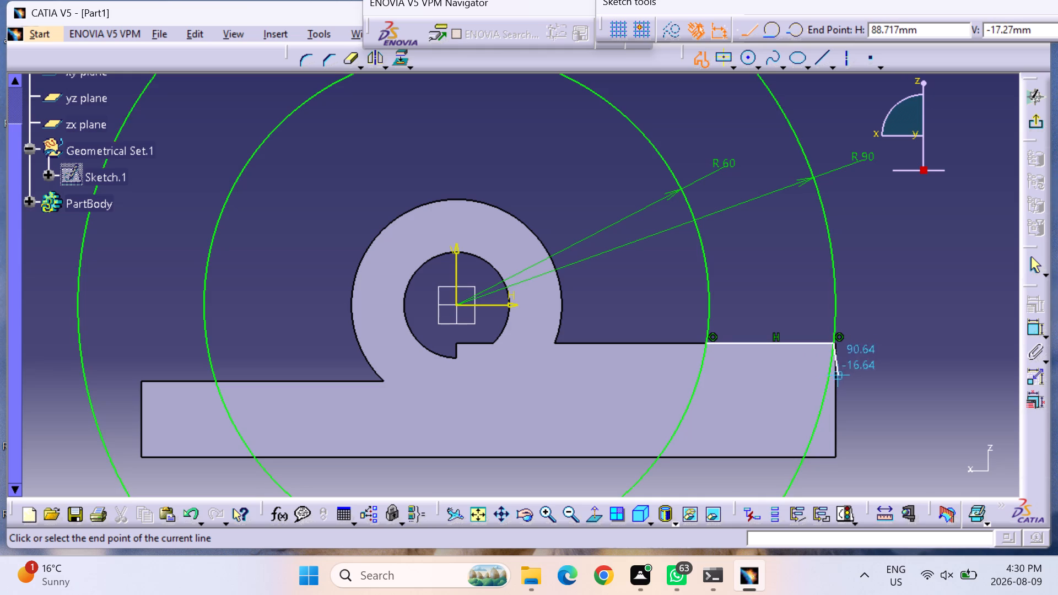
key(Escape)
key(Escape)
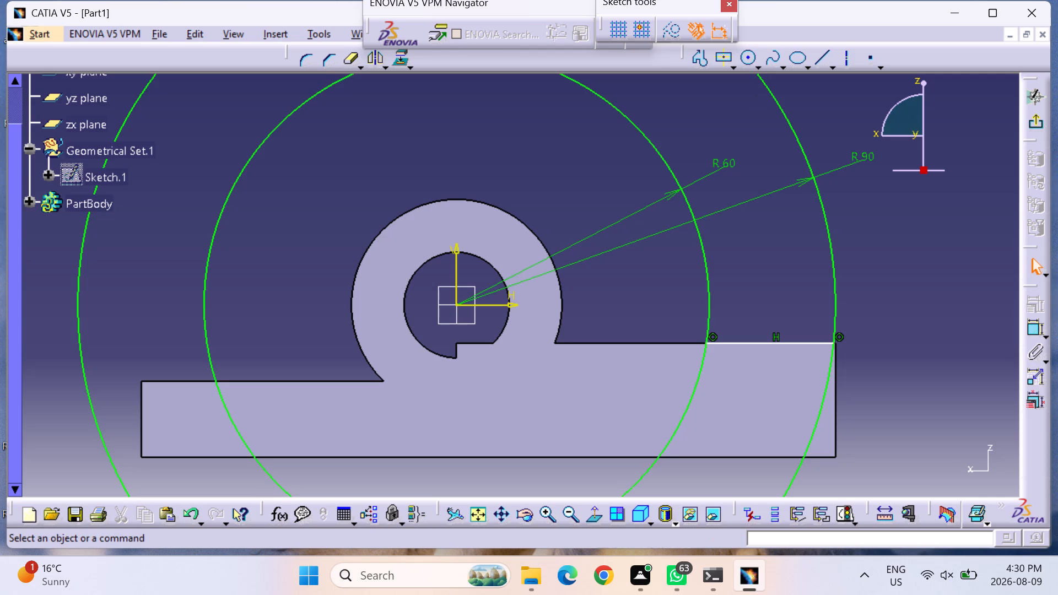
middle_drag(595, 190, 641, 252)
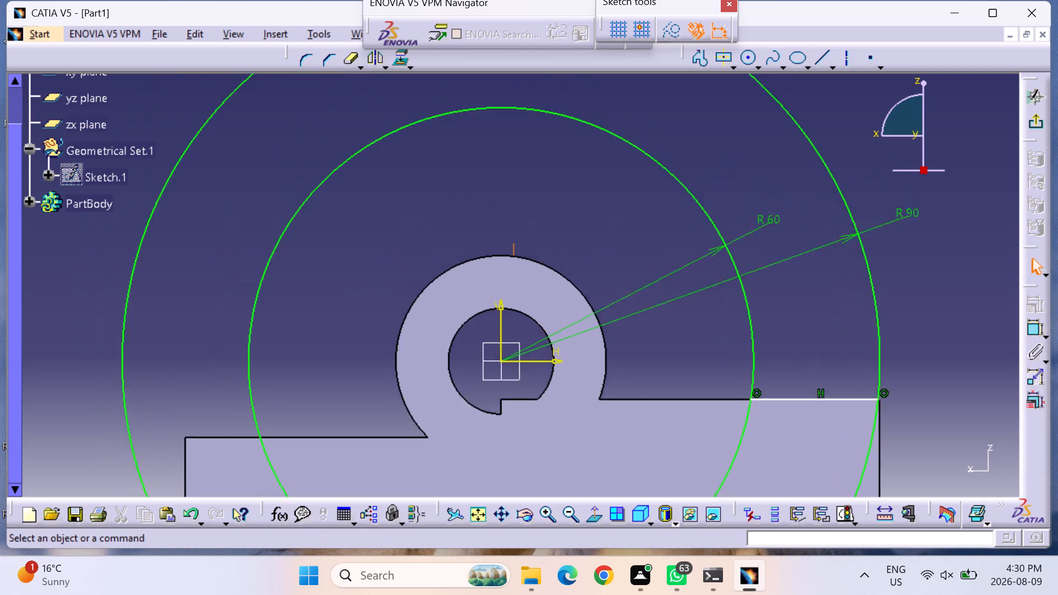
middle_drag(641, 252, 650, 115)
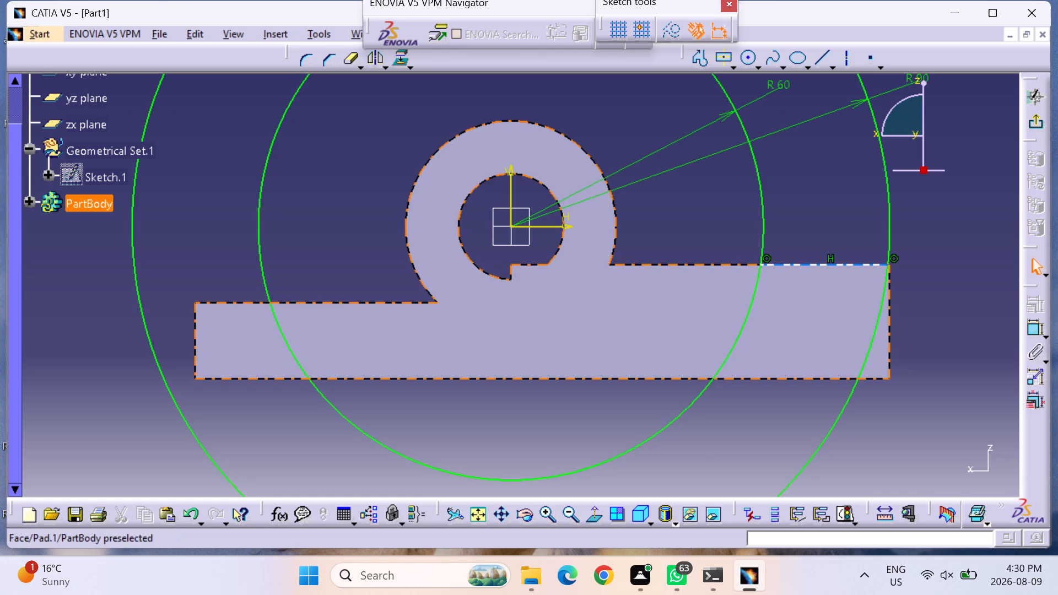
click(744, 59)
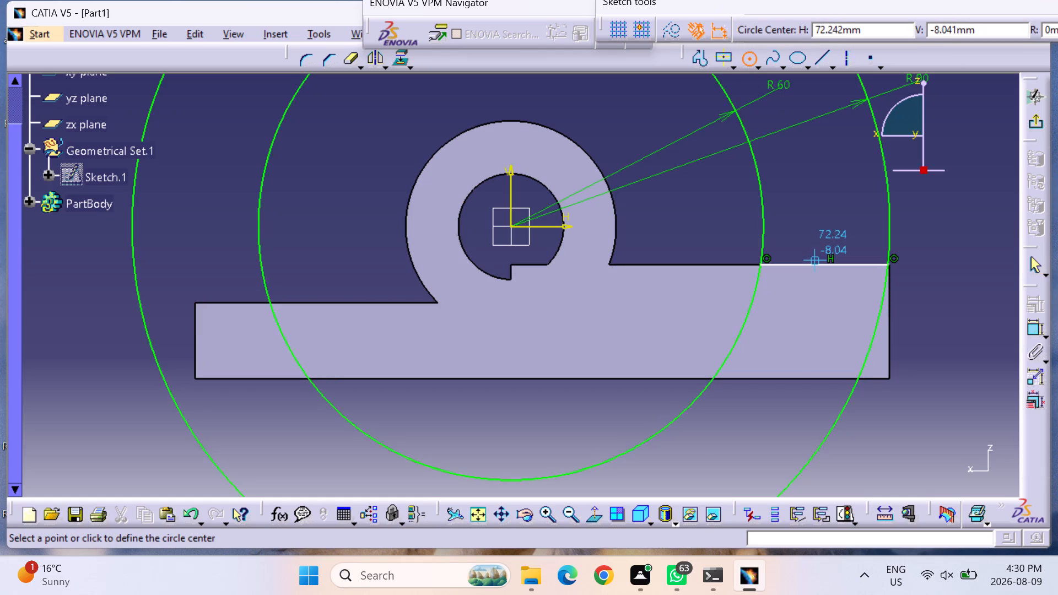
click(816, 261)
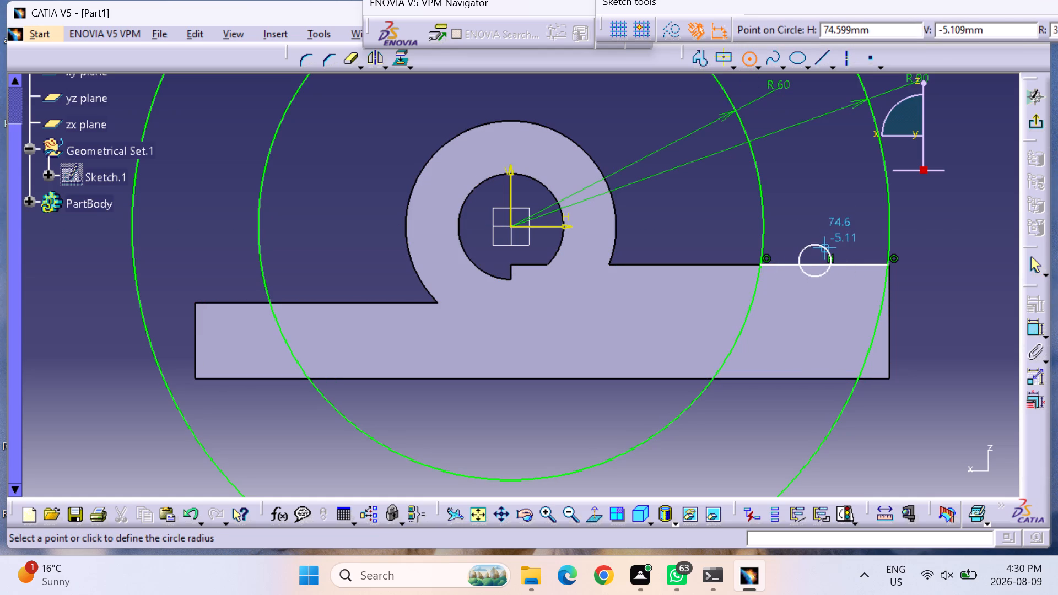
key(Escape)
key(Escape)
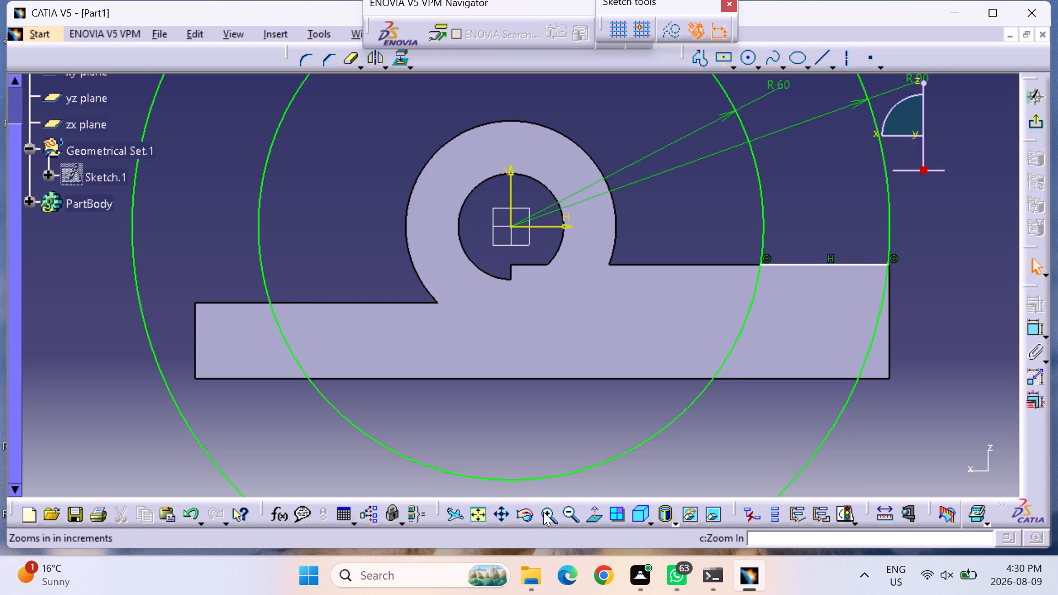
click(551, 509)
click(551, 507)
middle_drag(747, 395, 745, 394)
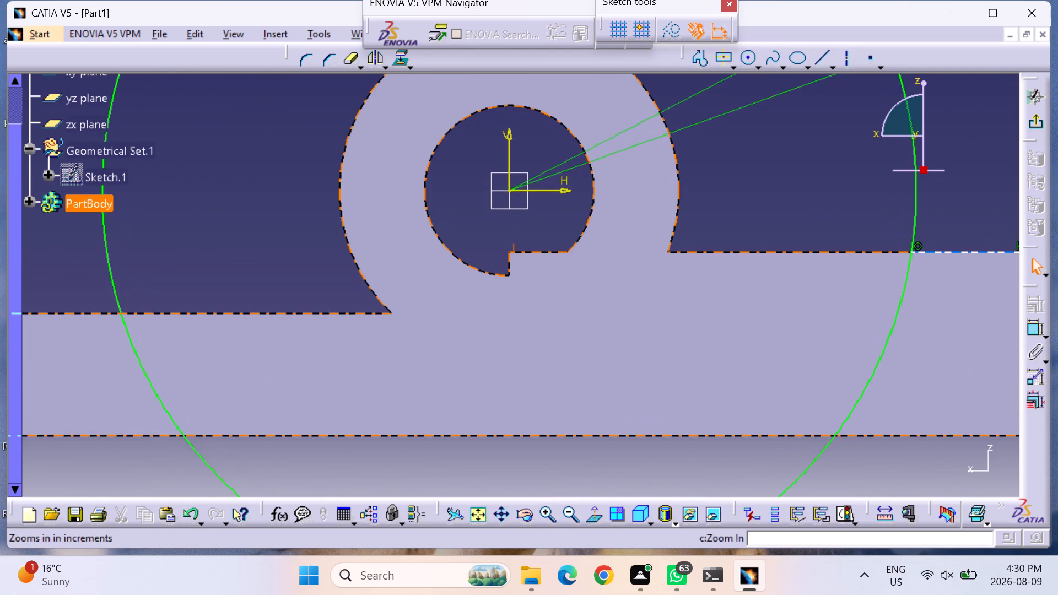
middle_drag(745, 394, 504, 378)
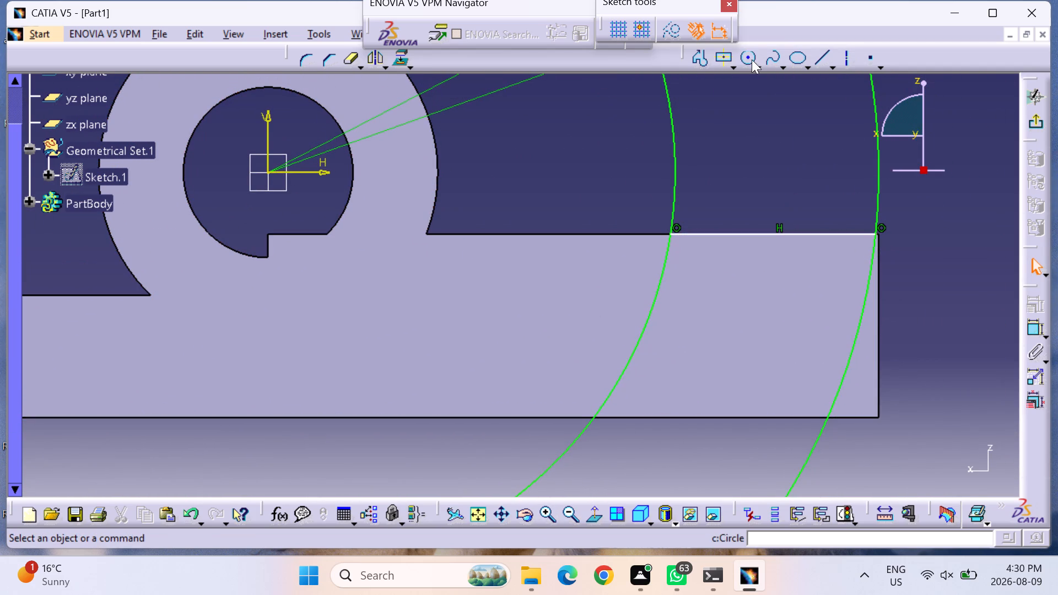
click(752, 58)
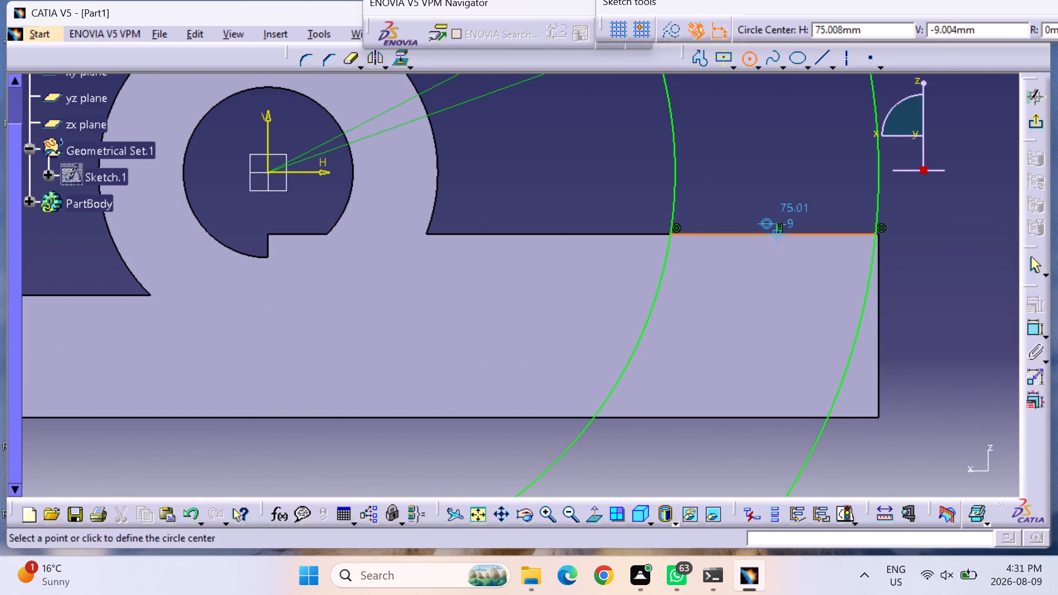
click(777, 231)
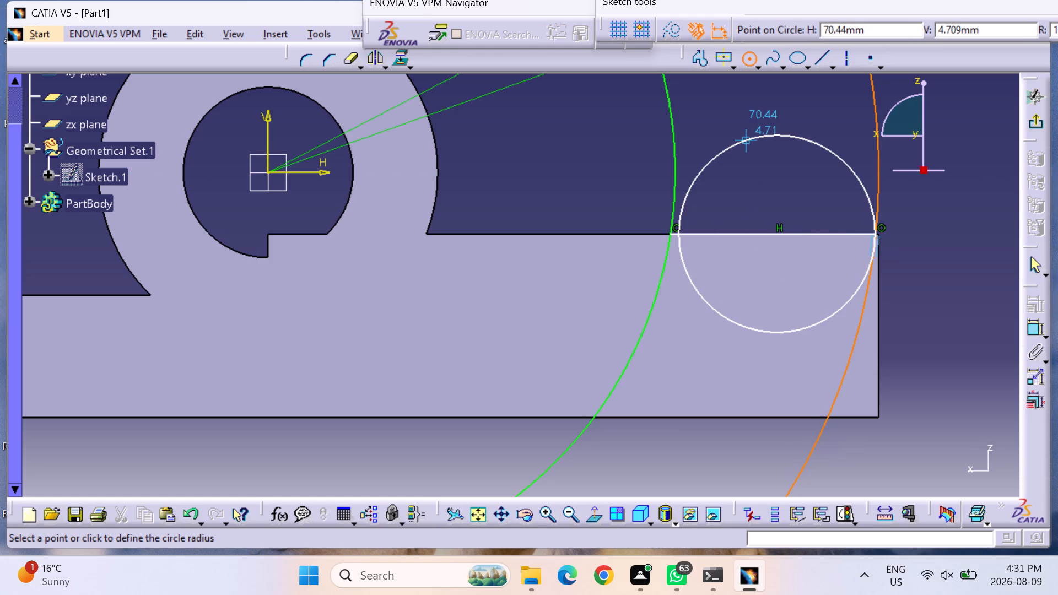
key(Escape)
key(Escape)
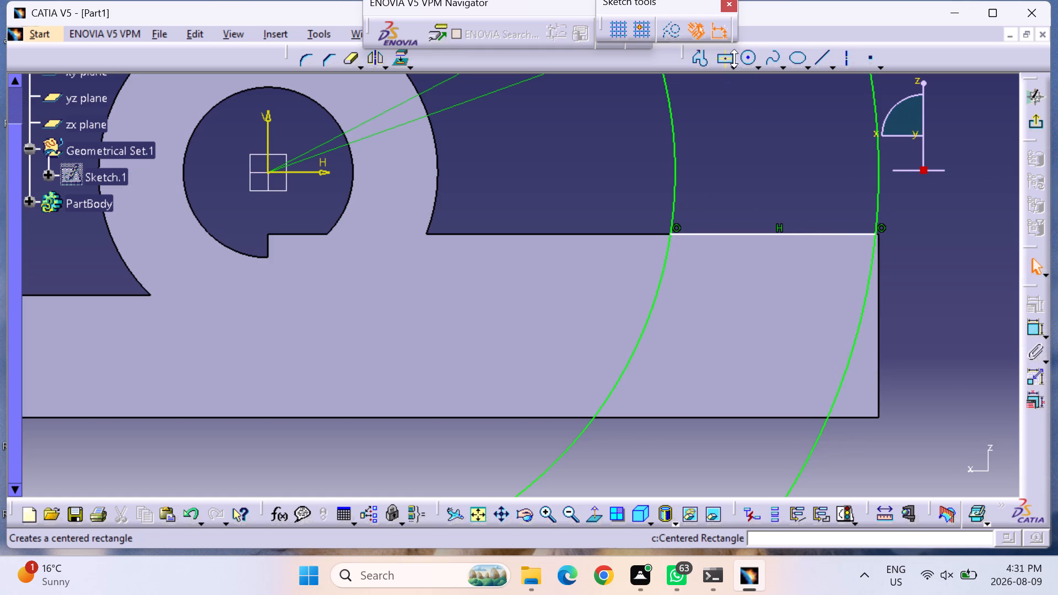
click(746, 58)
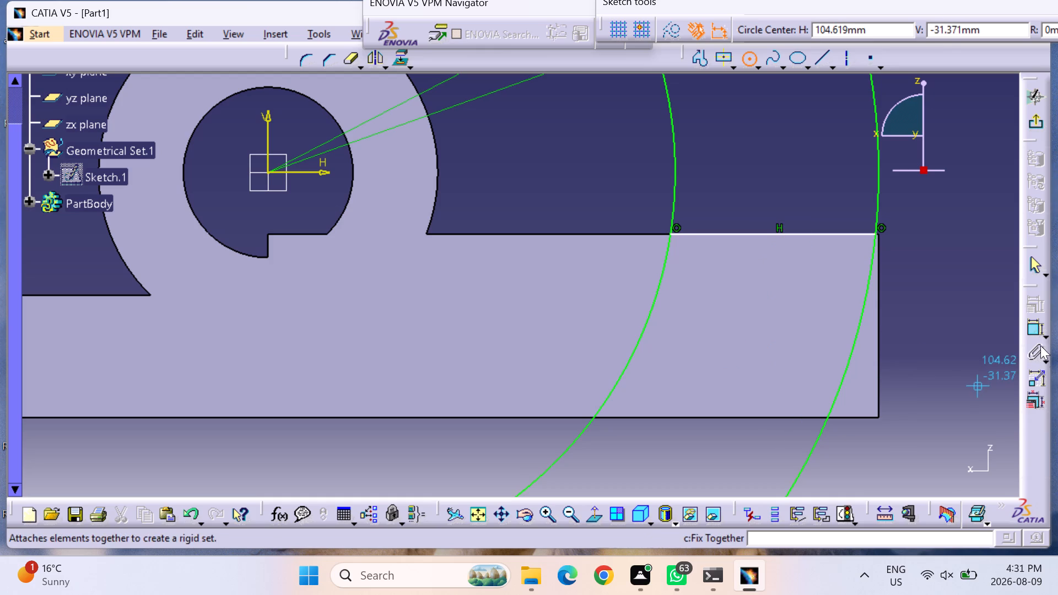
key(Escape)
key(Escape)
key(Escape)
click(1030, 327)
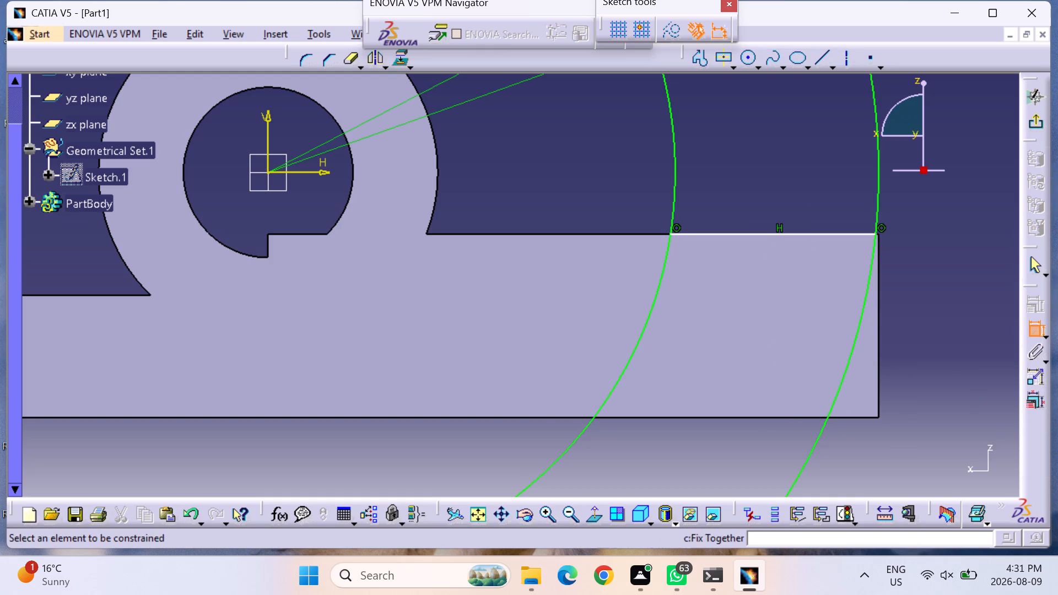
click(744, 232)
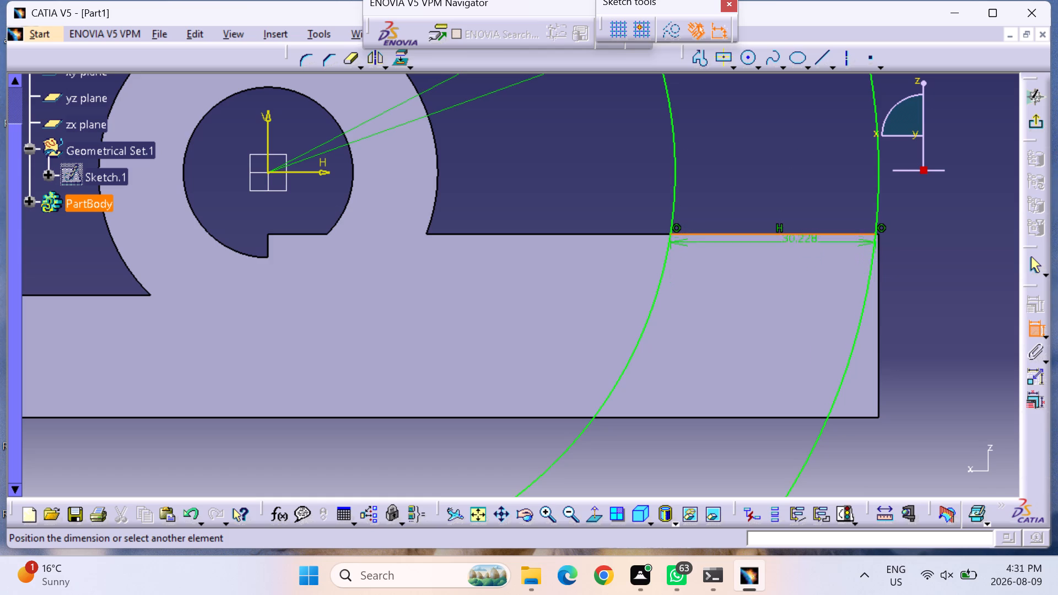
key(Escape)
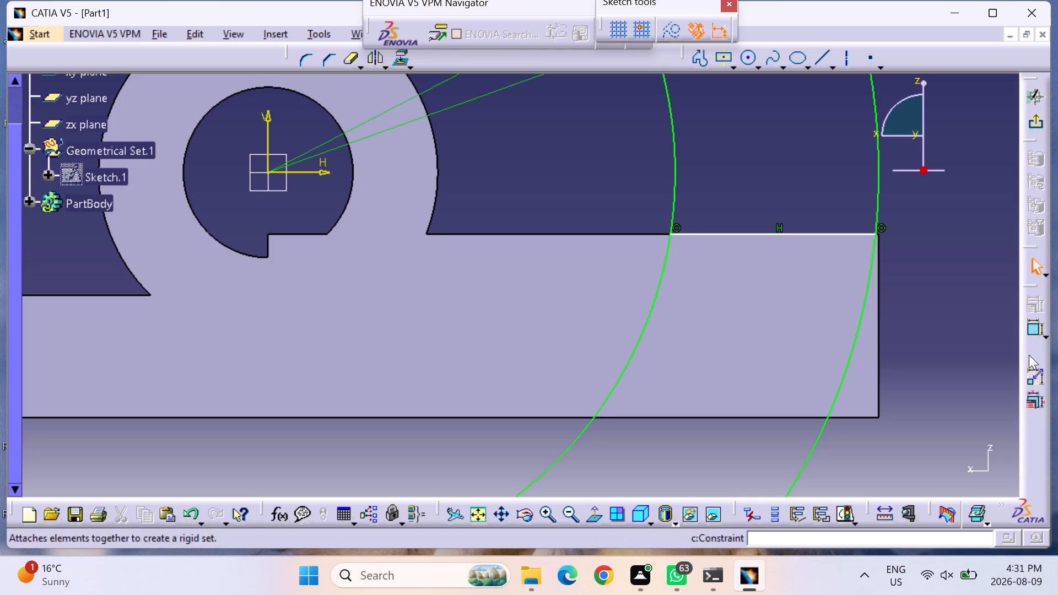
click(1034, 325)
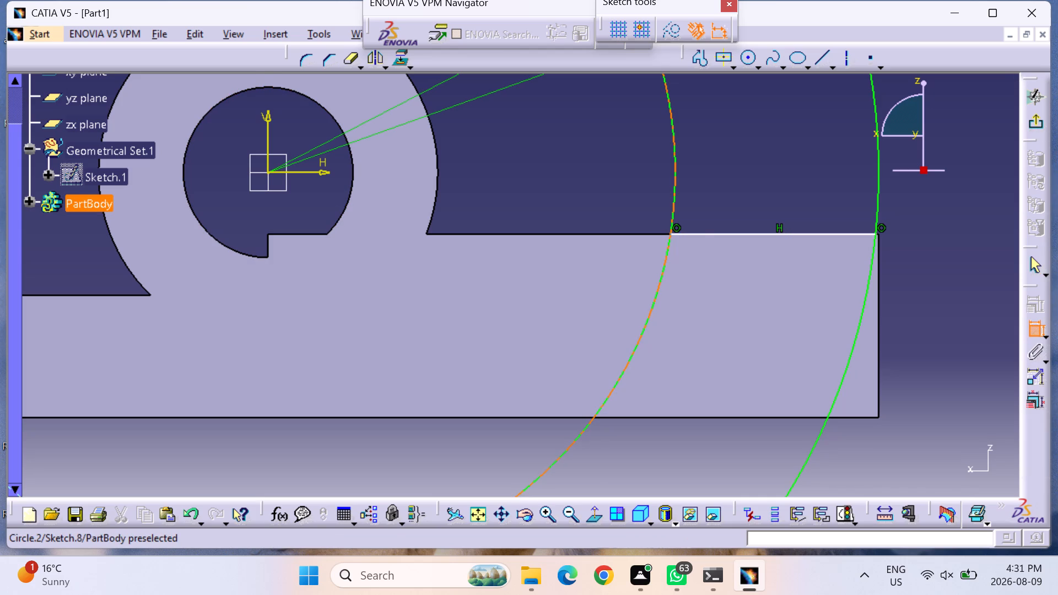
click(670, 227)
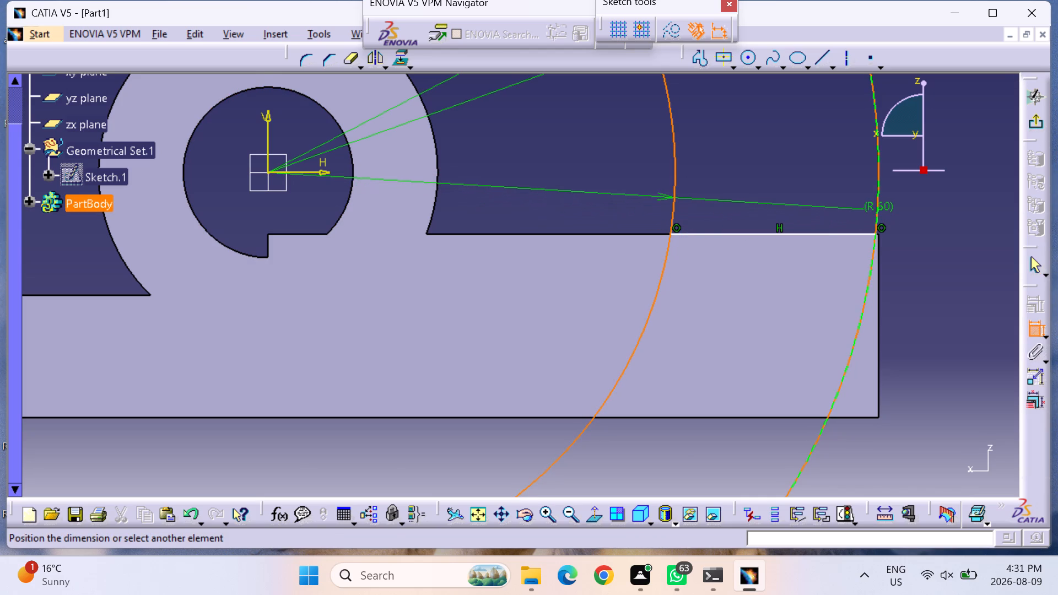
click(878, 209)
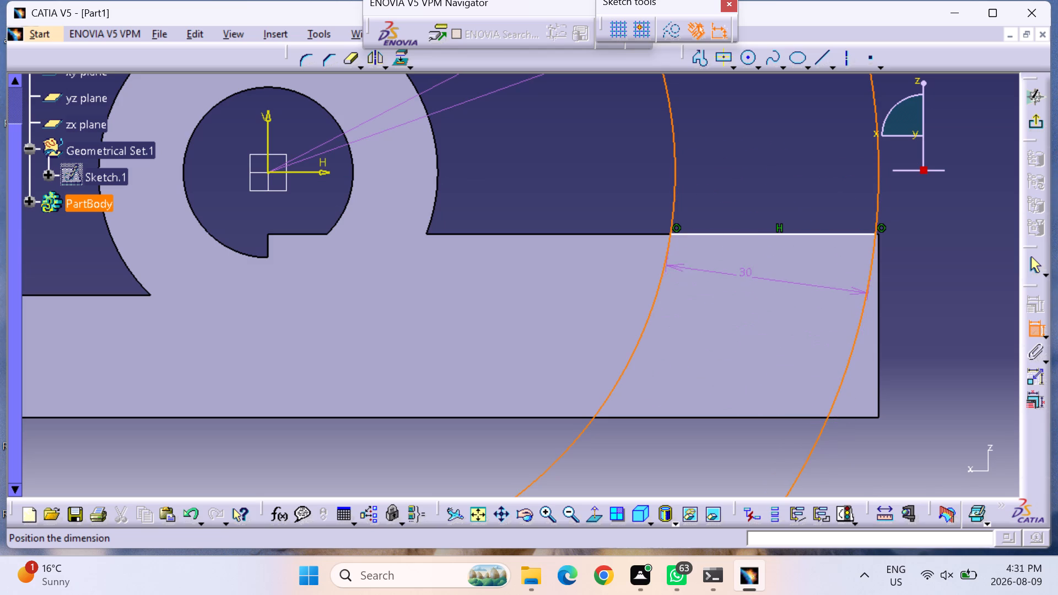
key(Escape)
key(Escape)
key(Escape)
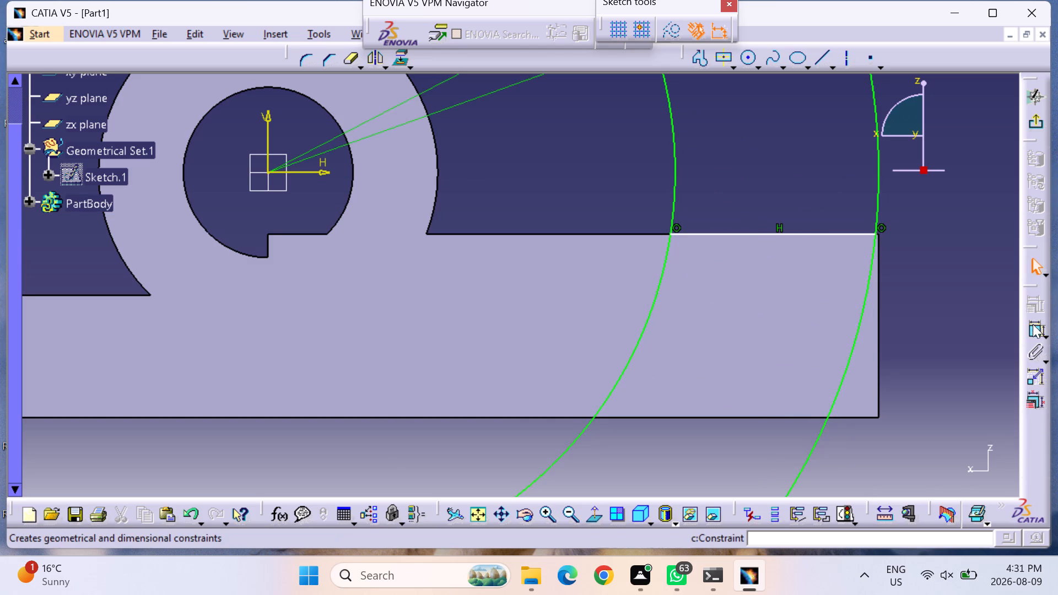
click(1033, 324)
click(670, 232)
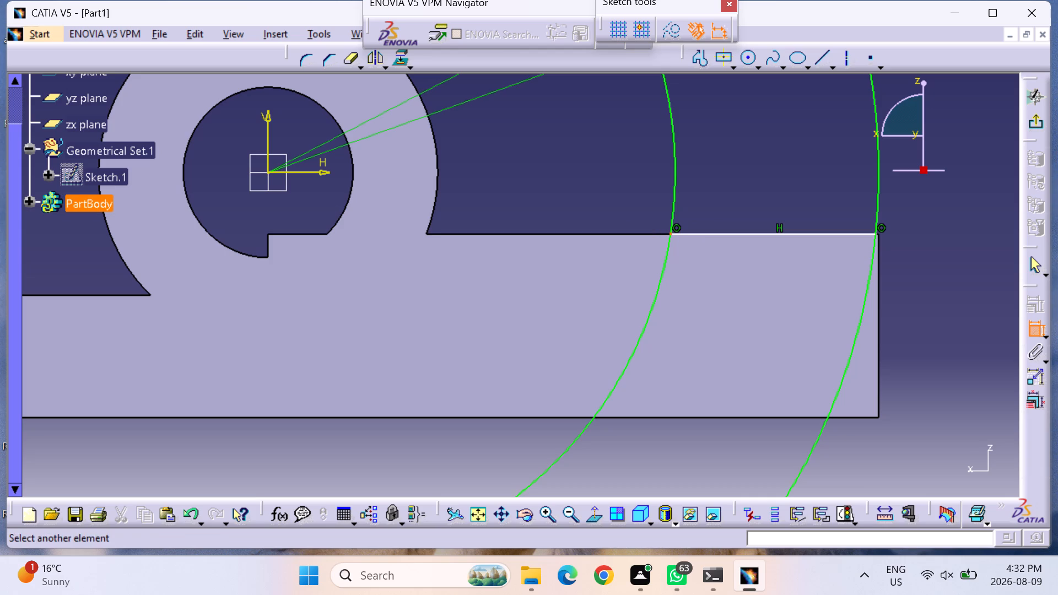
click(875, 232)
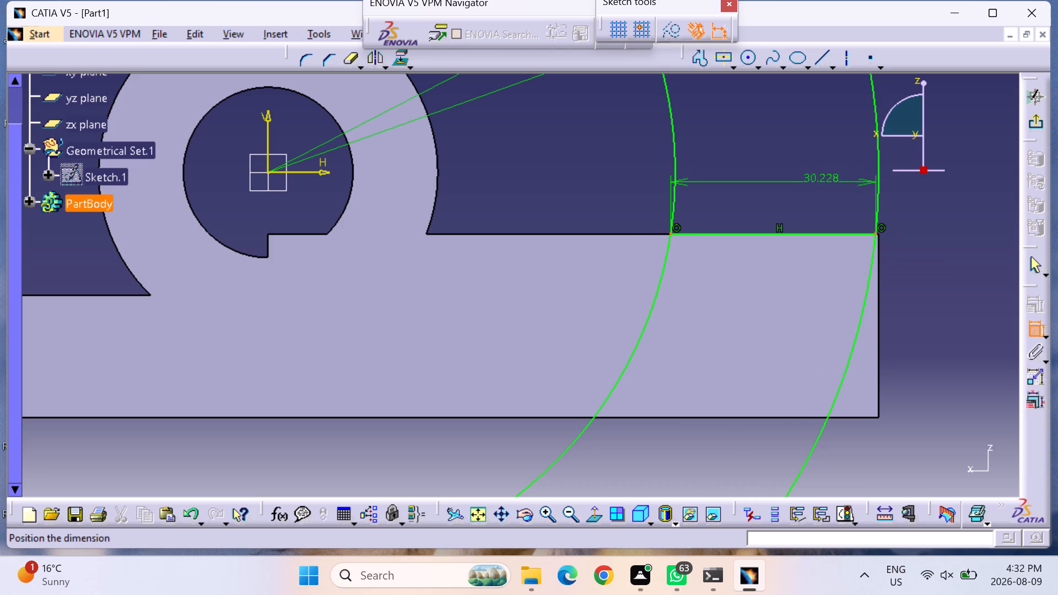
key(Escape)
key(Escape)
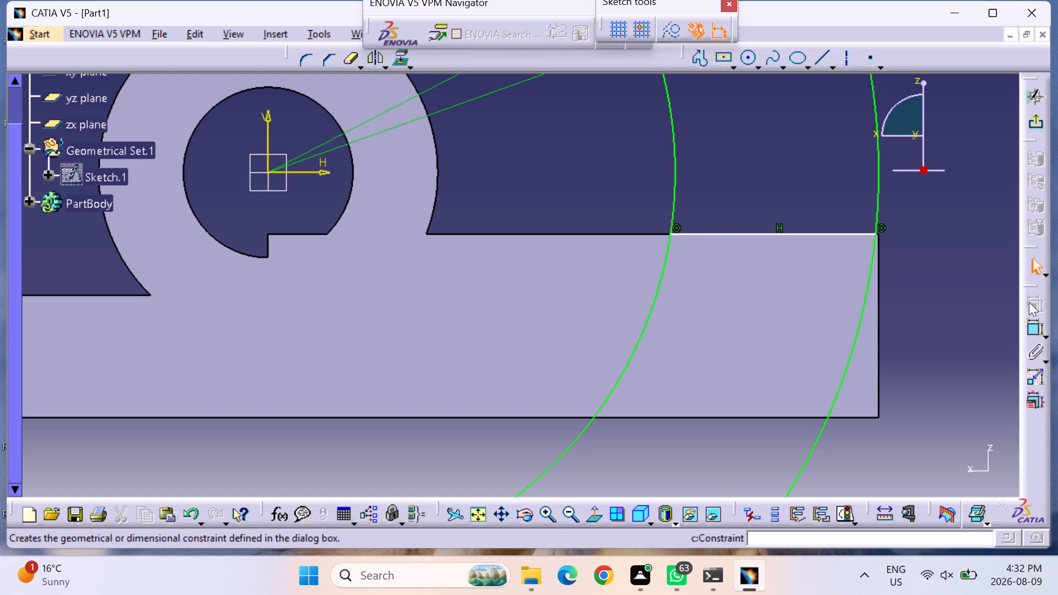
Dimension the length of the horizontal line between the two circles and set it to 30 mm.
click(1034, 329)
click(821, 235)
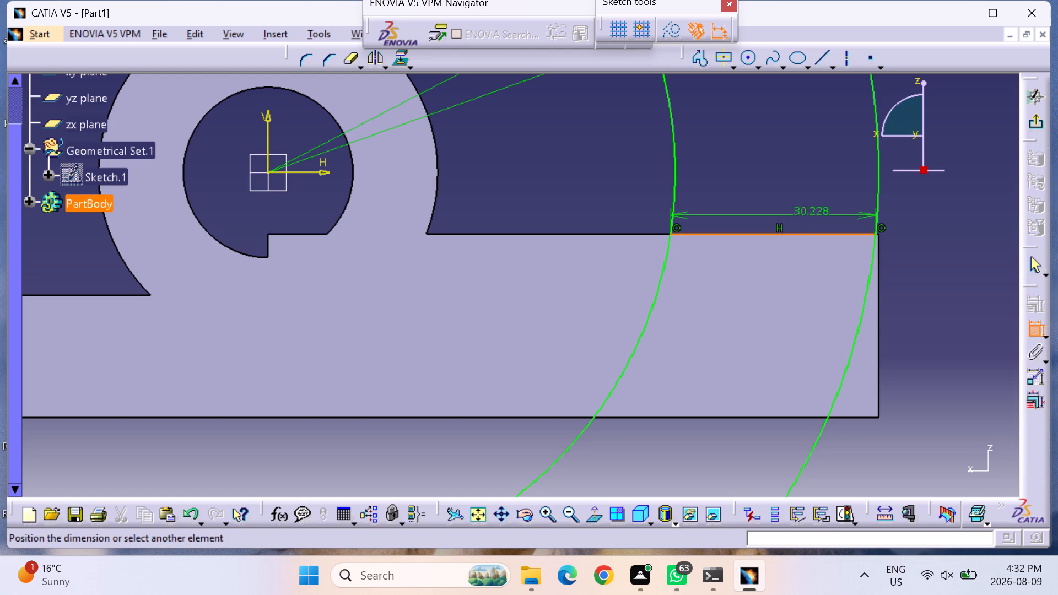
click(803, 190)
double_click(804, 182)
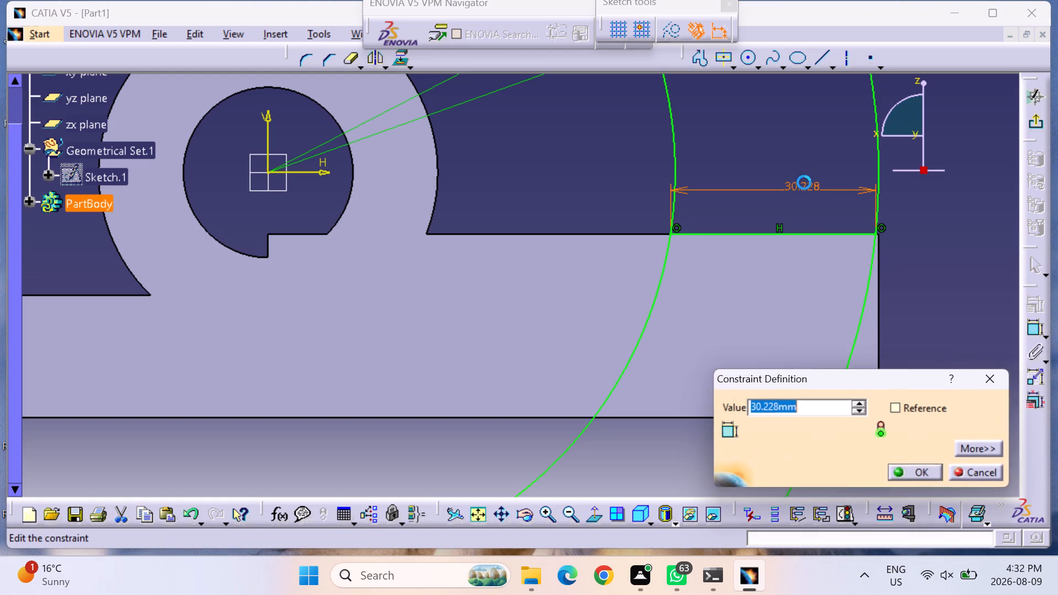
text(30)
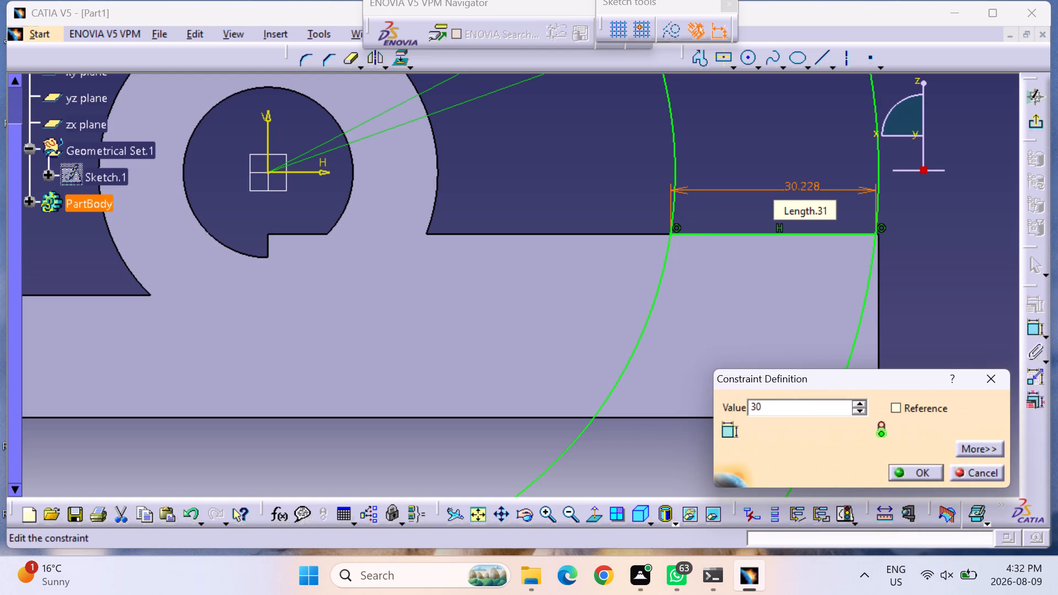
key(Return)
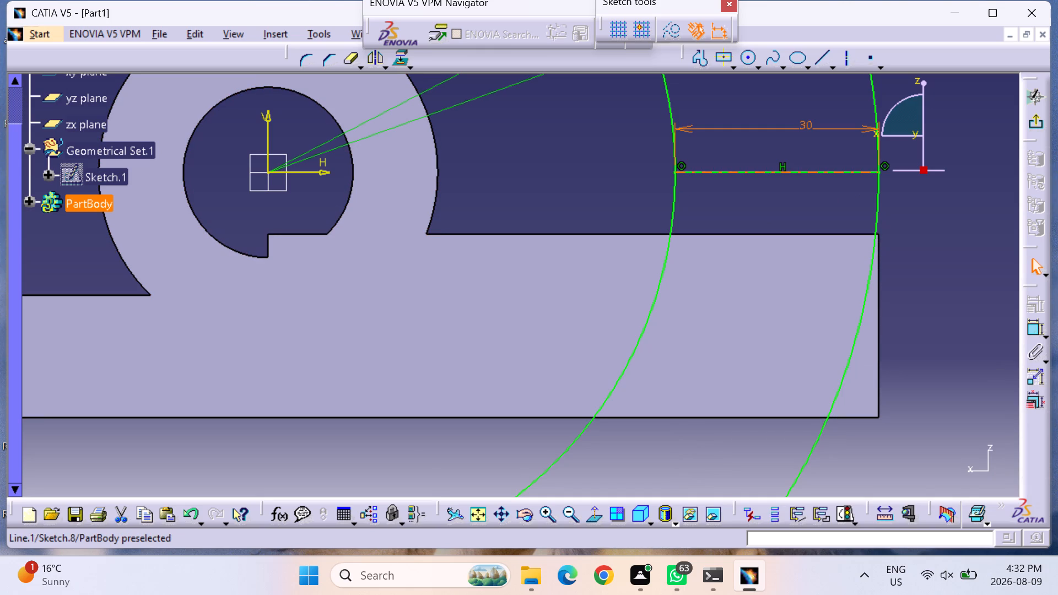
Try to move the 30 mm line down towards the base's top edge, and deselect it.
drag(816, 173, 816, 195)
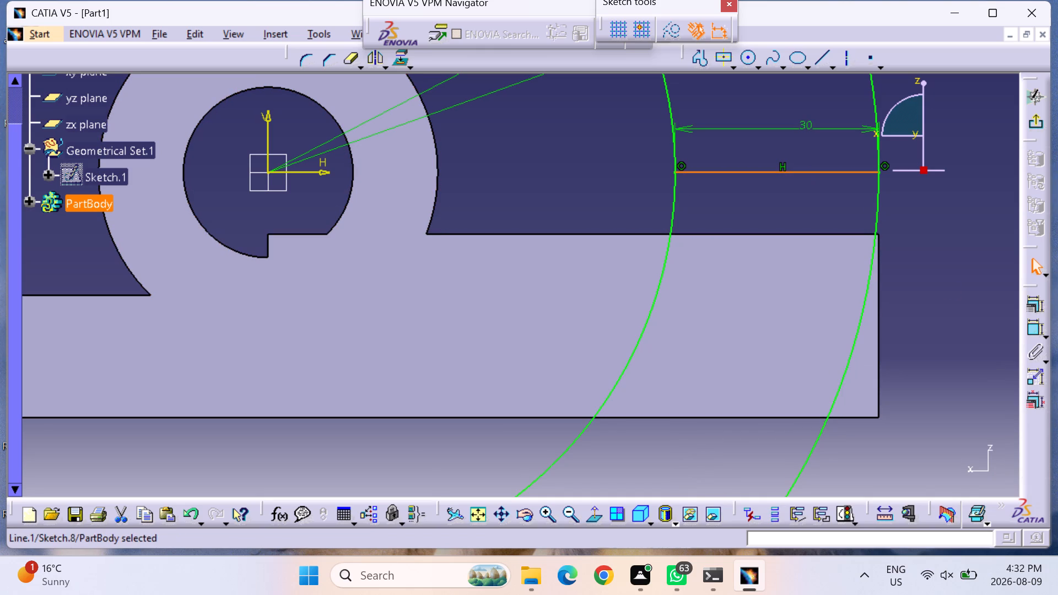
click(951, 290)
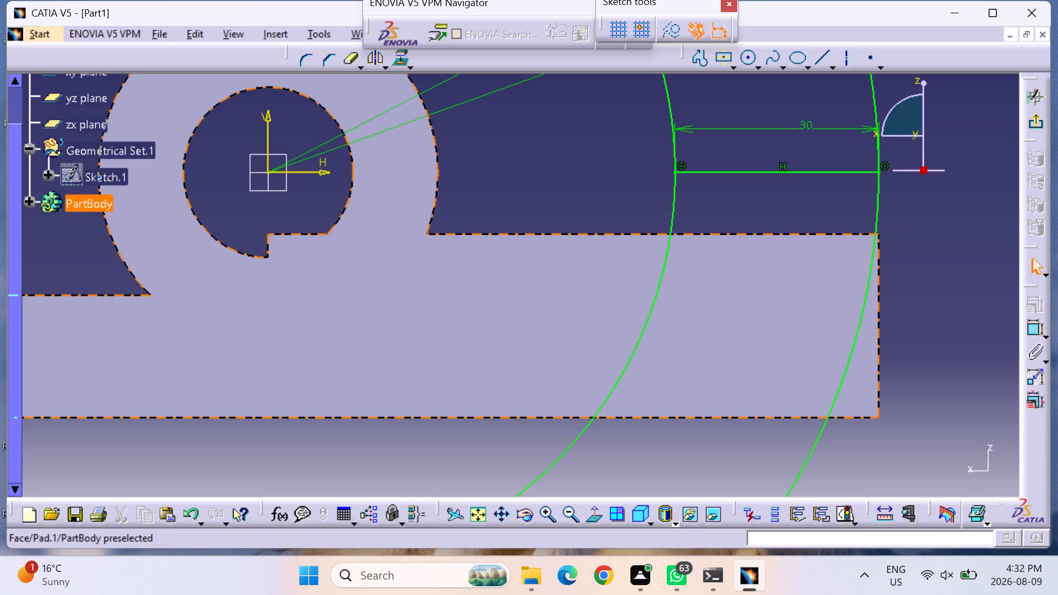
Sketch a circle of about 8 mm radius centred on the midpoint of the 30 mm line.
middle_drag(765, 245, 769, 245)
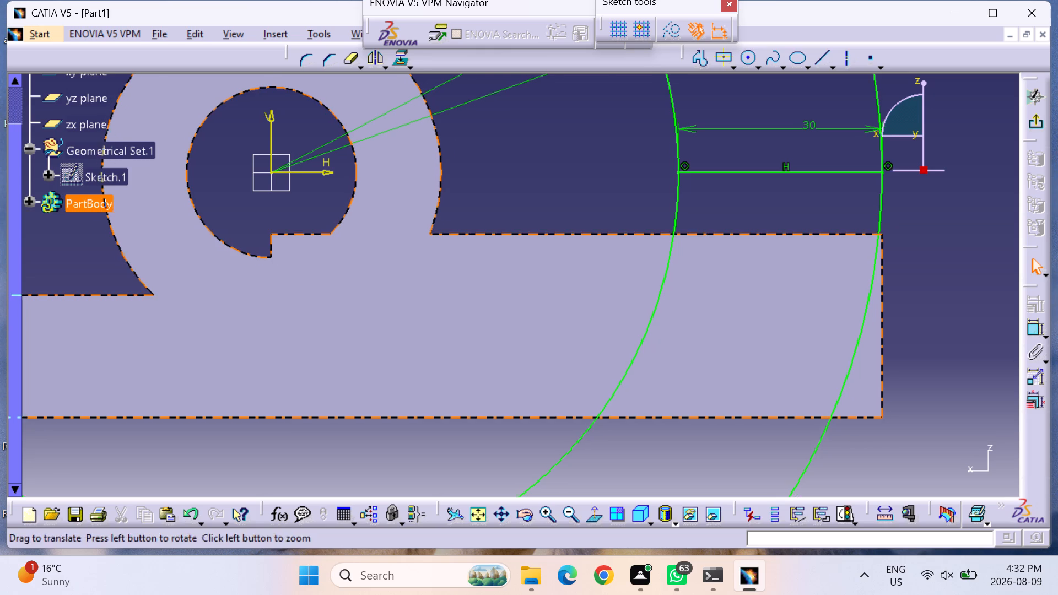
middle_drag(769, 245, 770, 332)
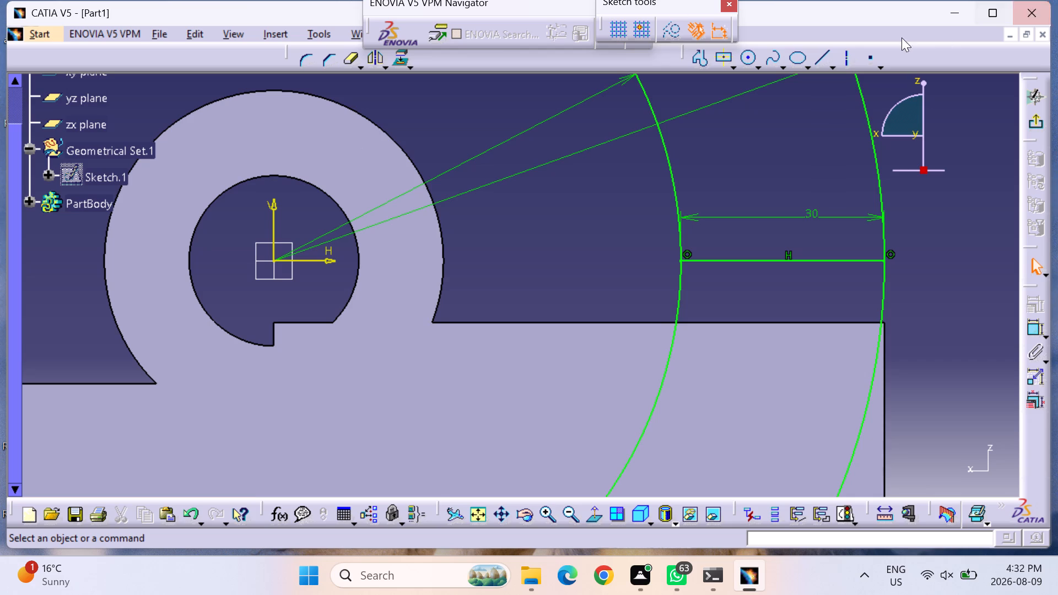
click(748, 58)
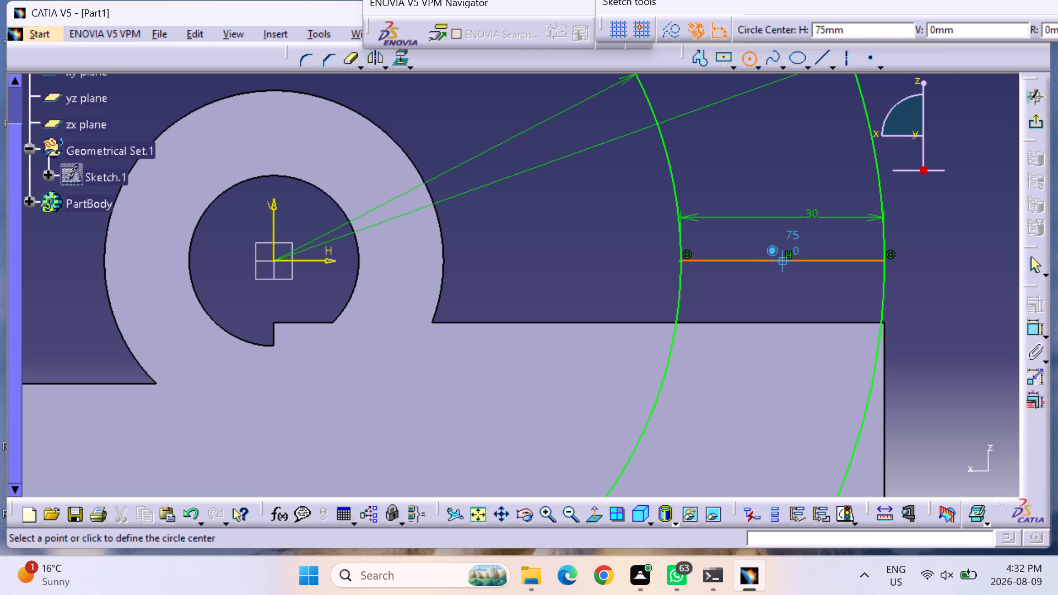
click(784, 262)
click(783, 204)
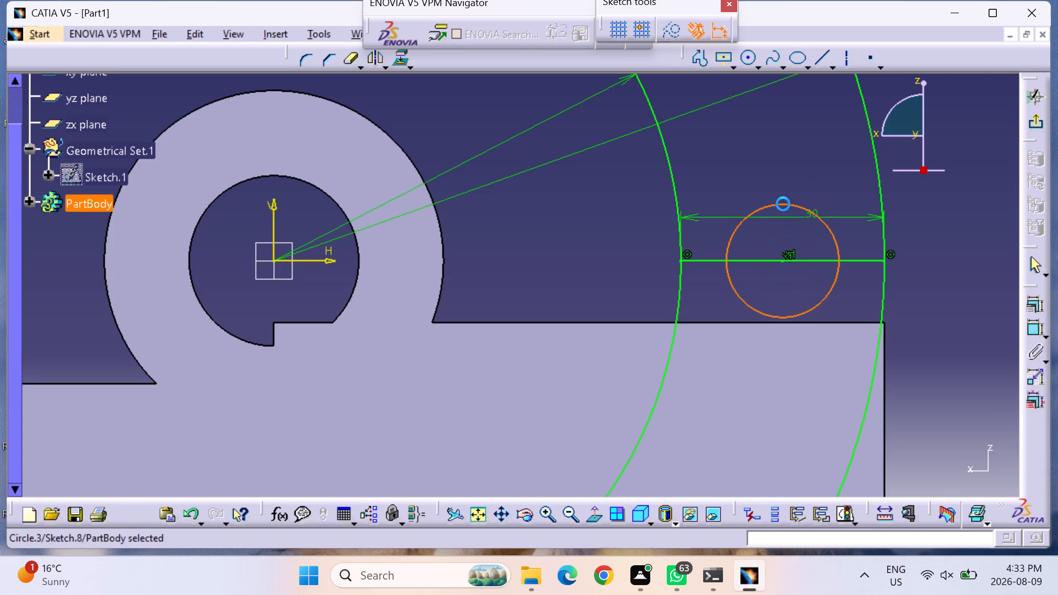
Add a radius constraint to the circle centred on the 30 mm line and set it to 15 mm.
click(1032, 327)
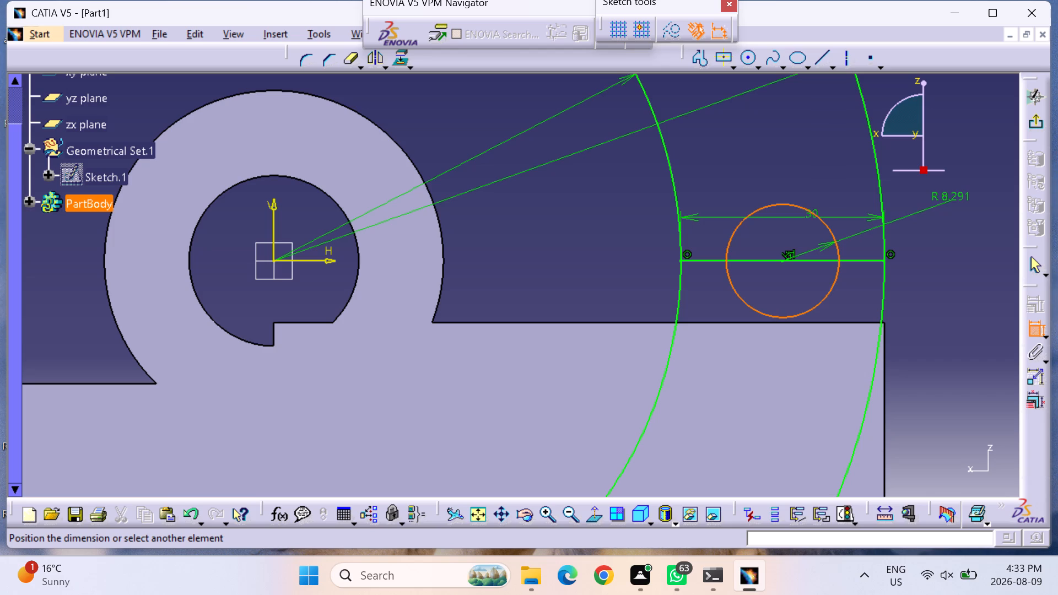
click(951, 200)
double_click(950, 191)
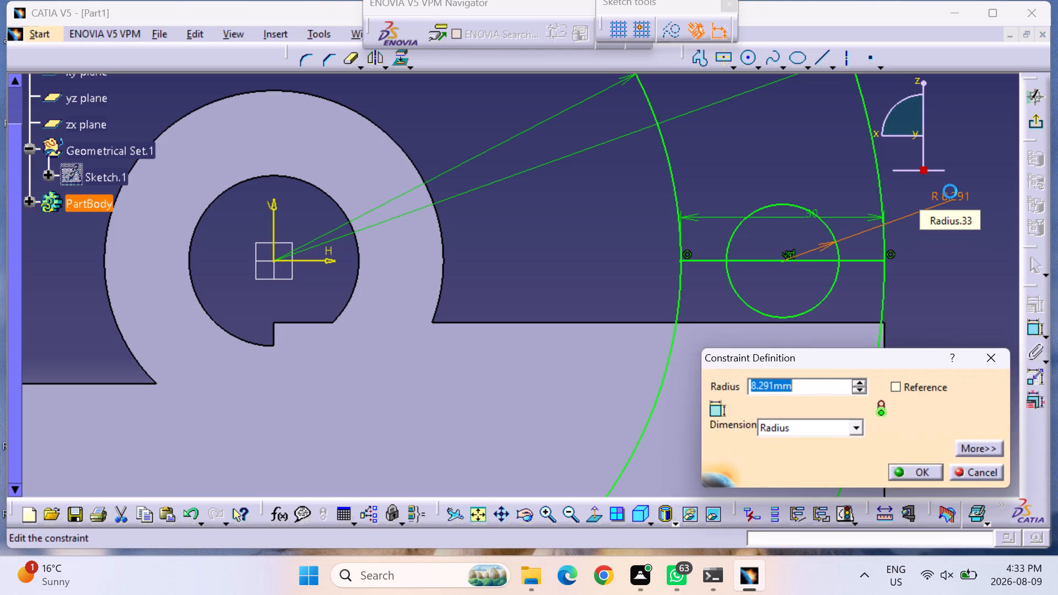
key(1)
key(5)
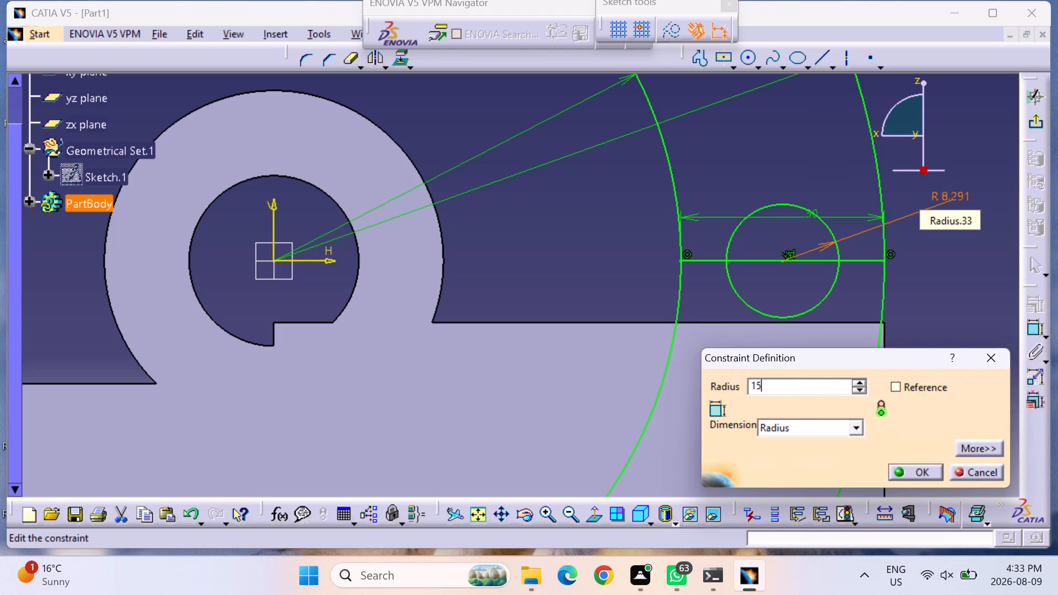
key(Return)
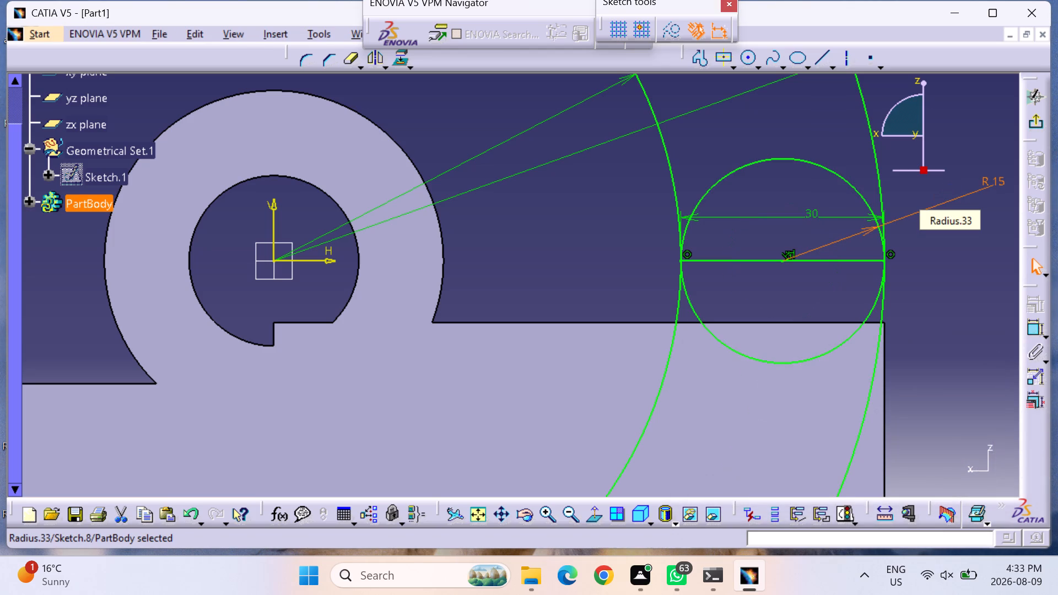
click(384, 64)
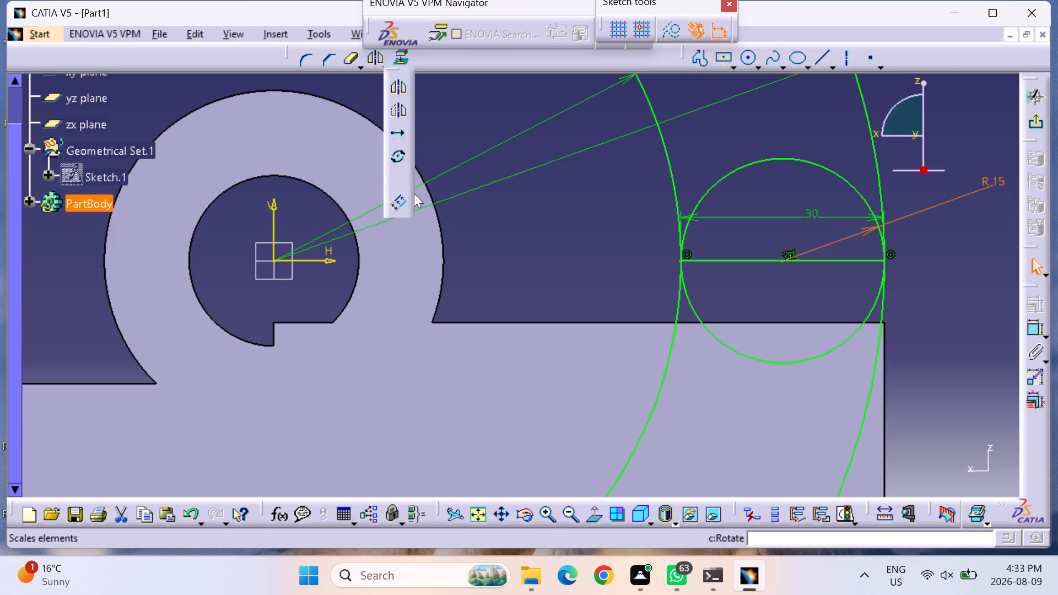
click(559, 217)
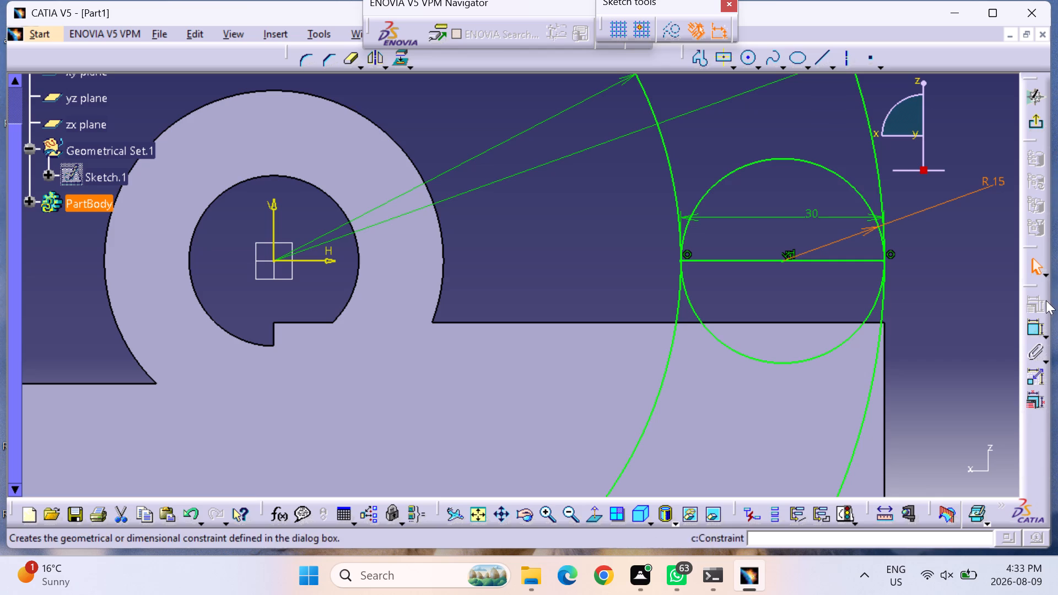
Dock the floating ENOVIA V5 VPM Navigator toolbar above the sketch operation tools.
drag(570, 2, 569, 12)
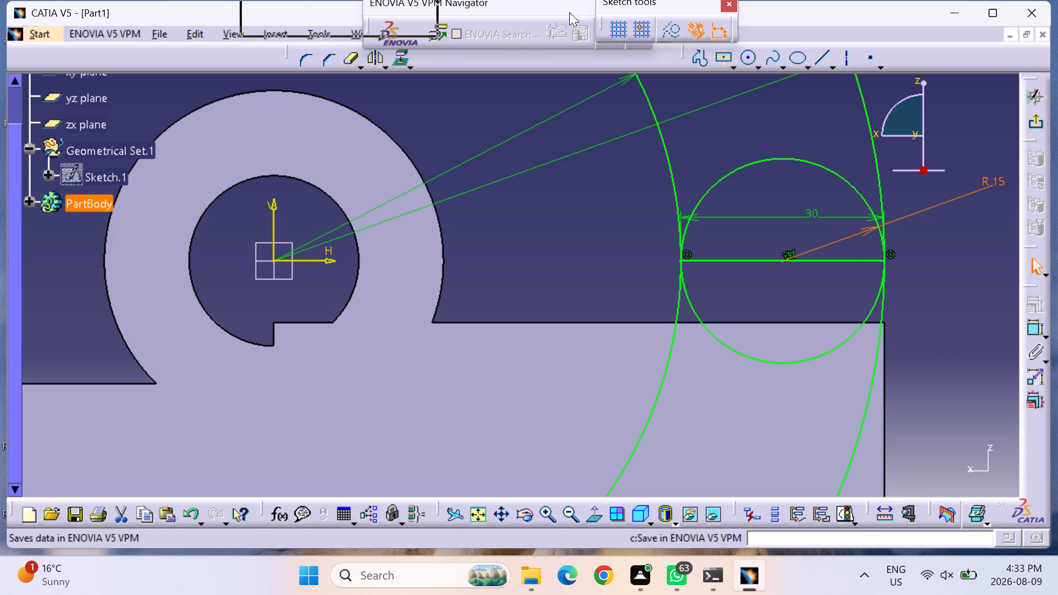
drag(569, 12, 510, 20)
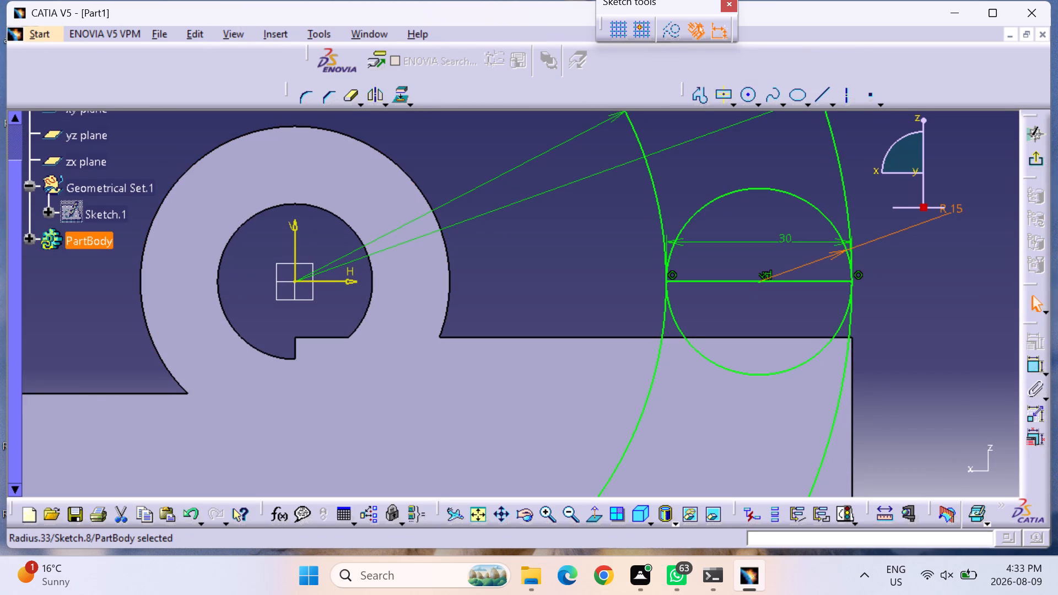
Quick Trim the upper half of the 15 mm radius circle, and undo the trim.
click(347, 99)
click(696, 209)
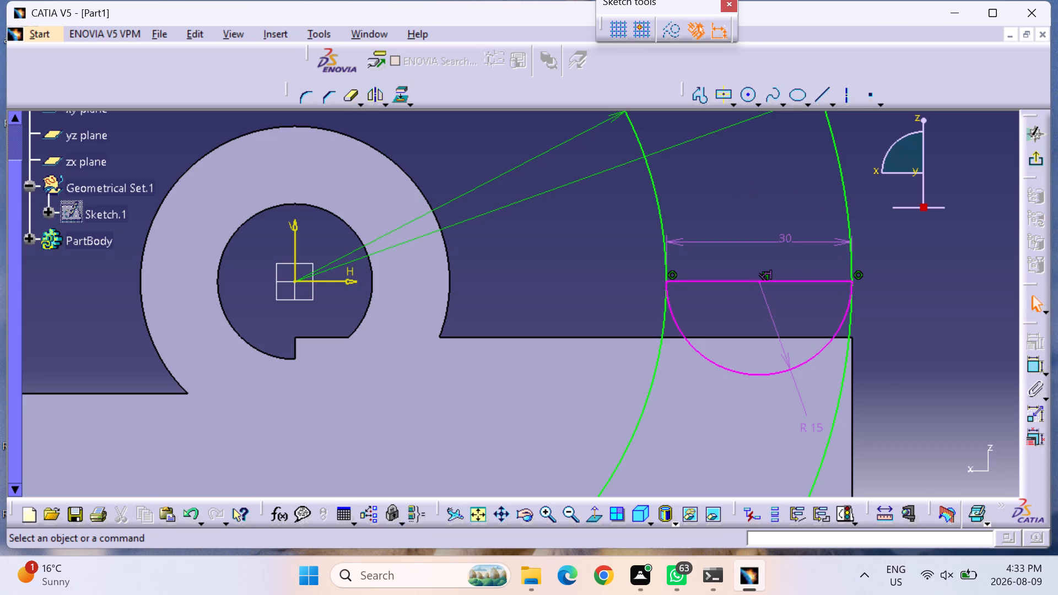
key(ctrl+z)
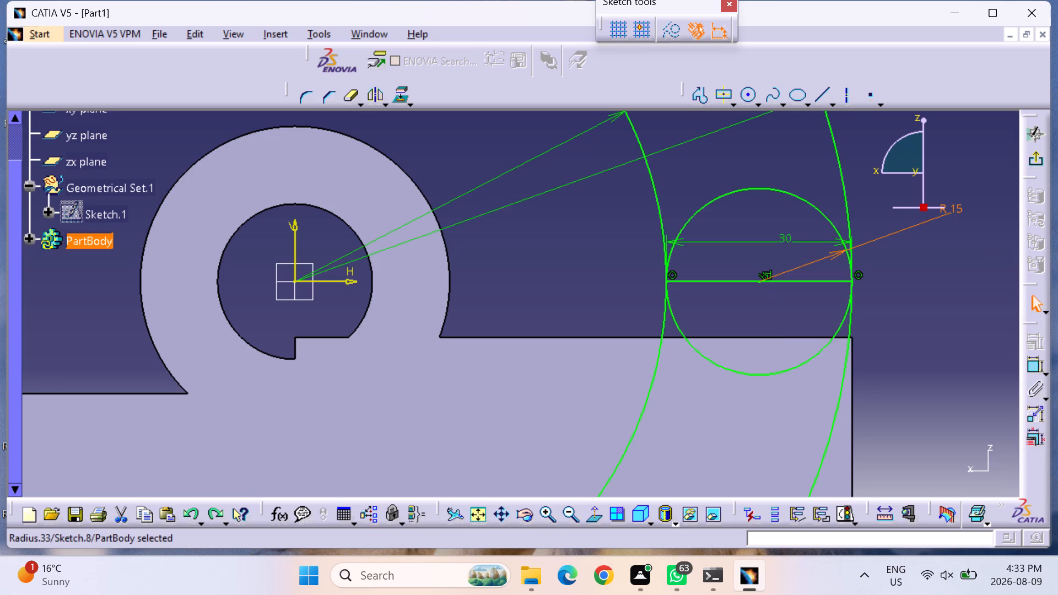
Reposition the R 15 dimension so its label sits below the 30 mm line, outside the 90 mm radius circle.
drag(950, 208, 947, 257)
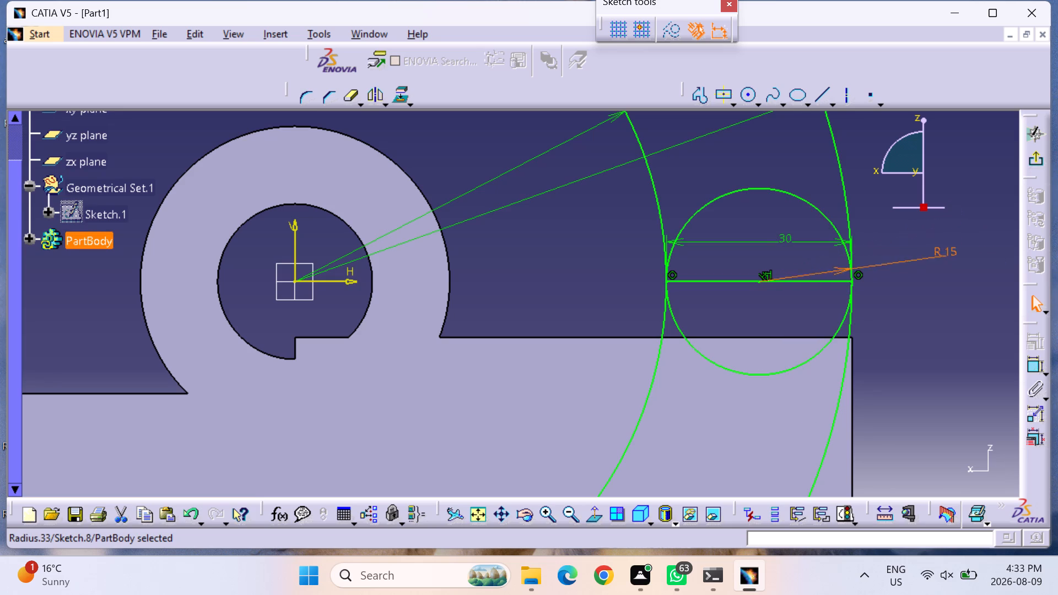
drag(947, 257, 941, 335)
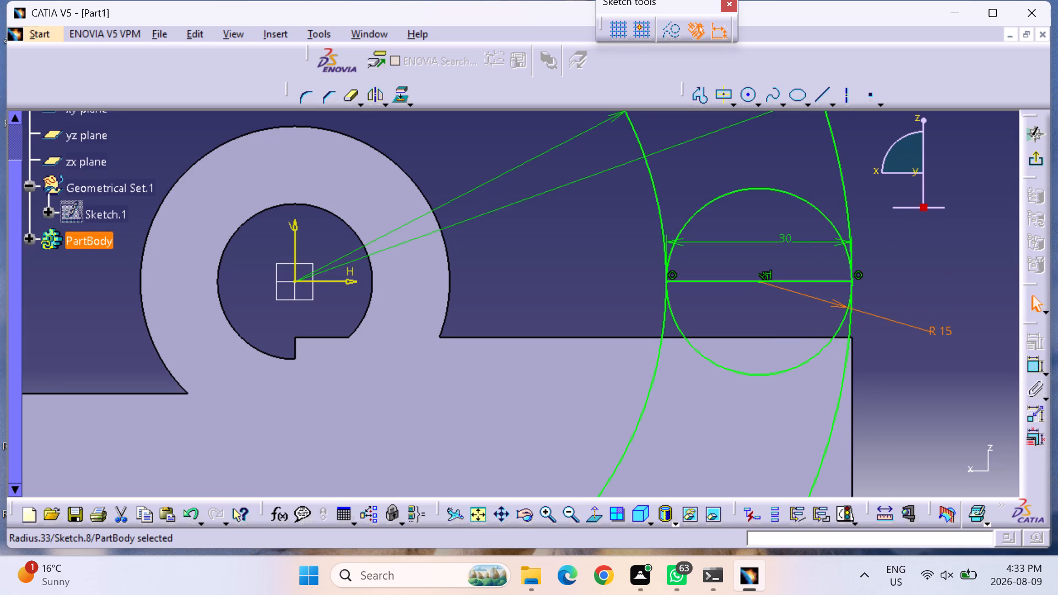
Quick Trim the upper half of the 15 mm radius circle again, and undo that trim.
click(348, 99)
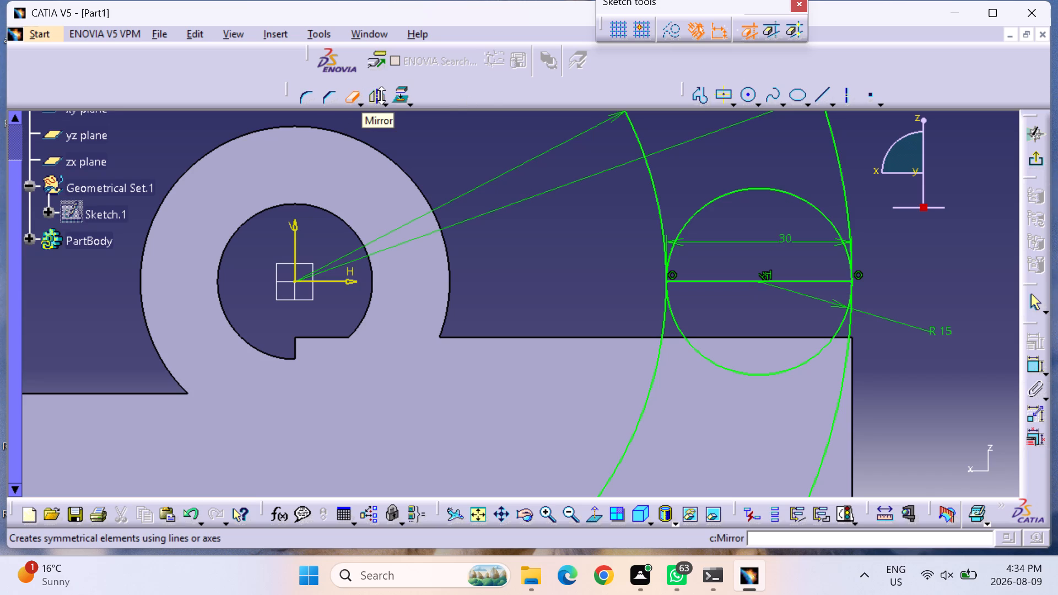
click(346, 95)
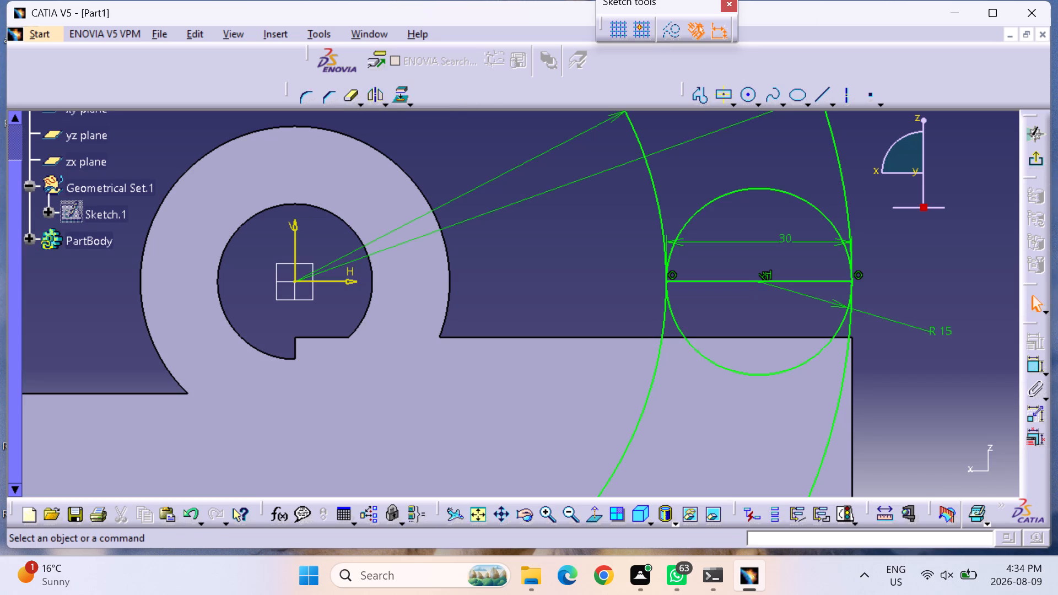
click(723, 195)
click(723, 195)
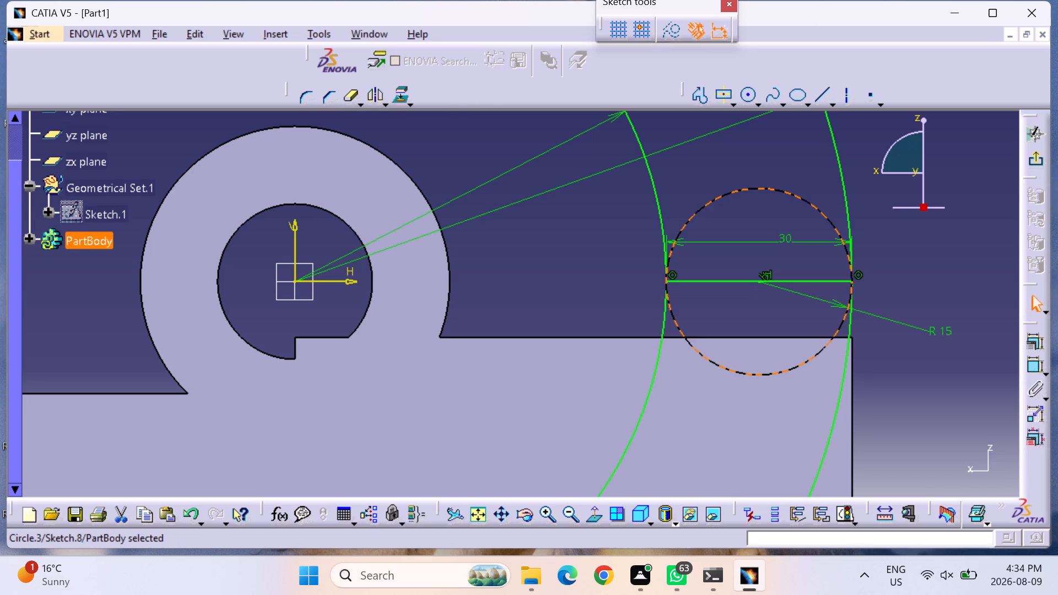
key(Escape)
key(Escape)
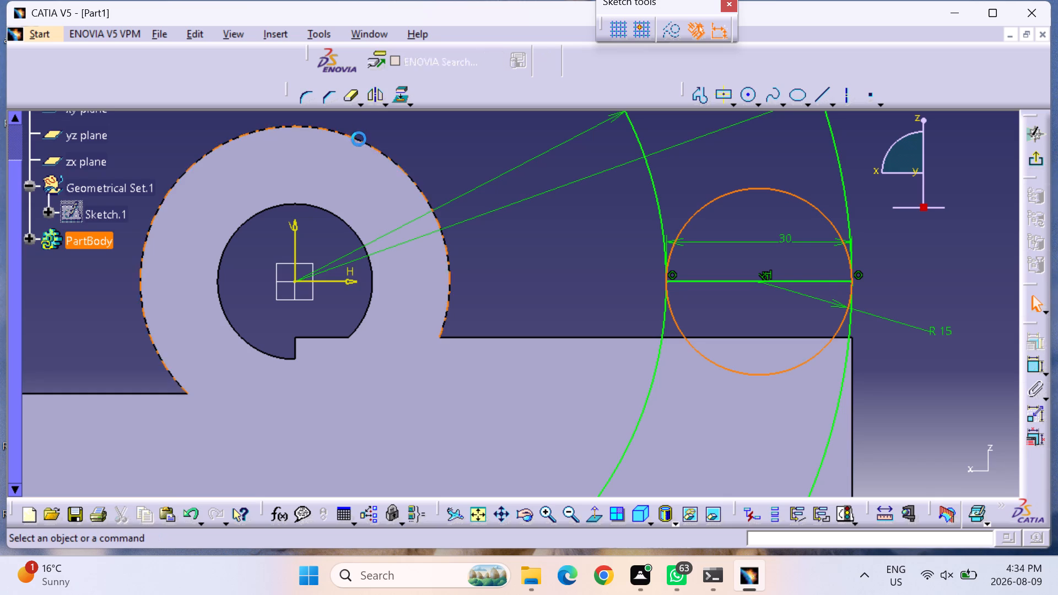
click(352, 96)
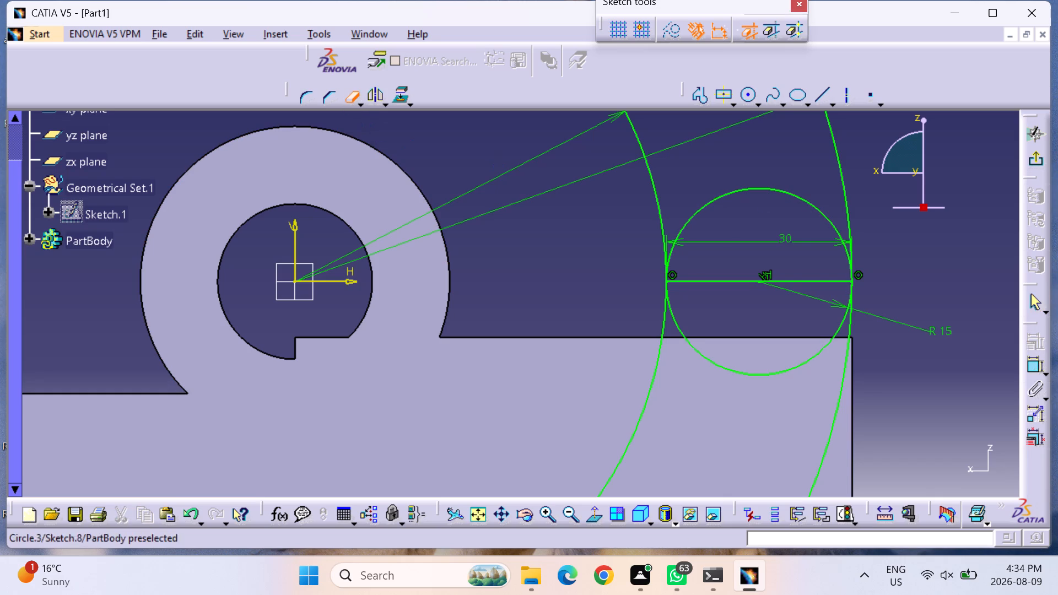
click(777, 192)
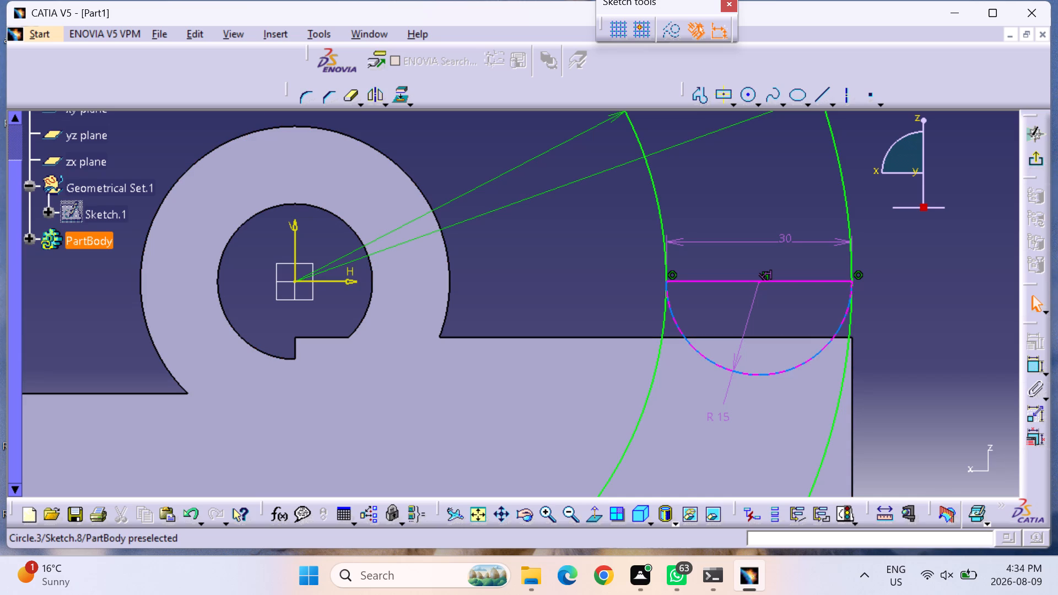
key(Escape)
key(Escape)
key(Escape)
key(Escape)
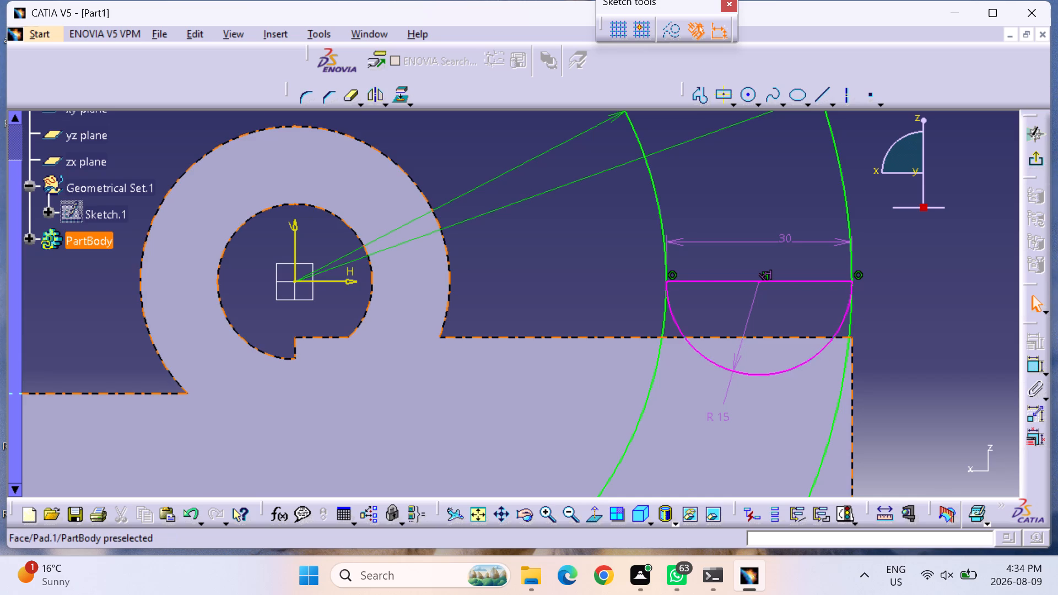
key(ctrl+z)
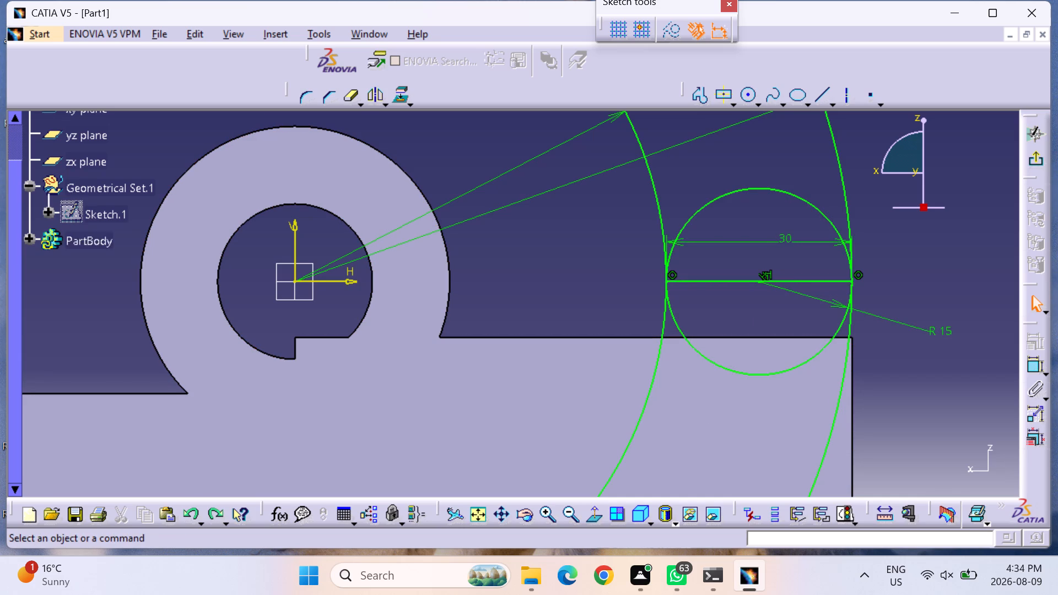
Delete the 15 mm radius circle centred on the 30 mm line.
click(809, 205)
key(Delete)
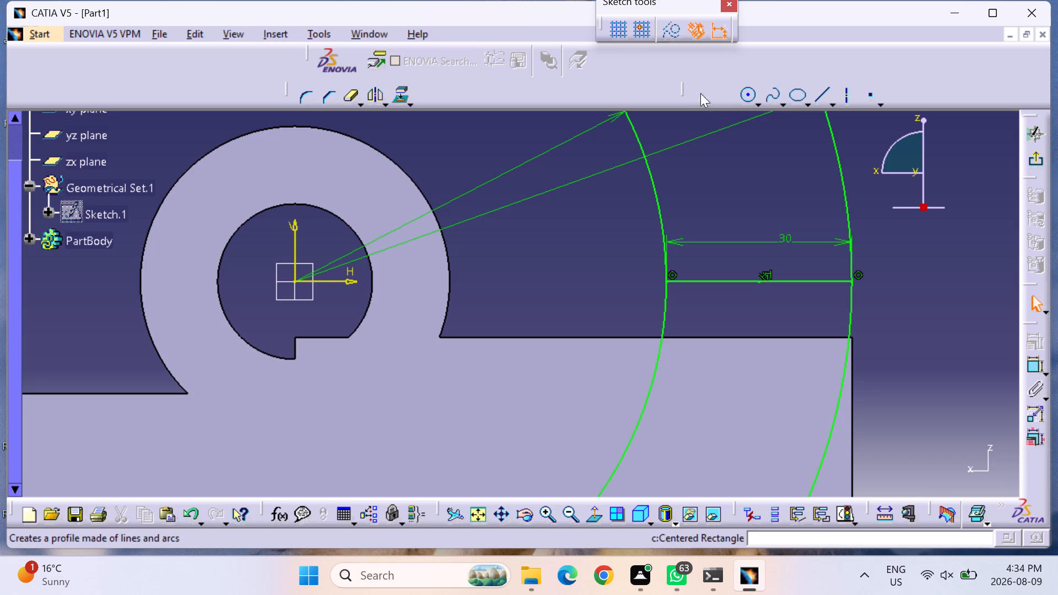
Sketch a profile with a tangent semicircular arc of about 15 mm radius below the 30 mm line, spanning its two ends.
click(700, 93)
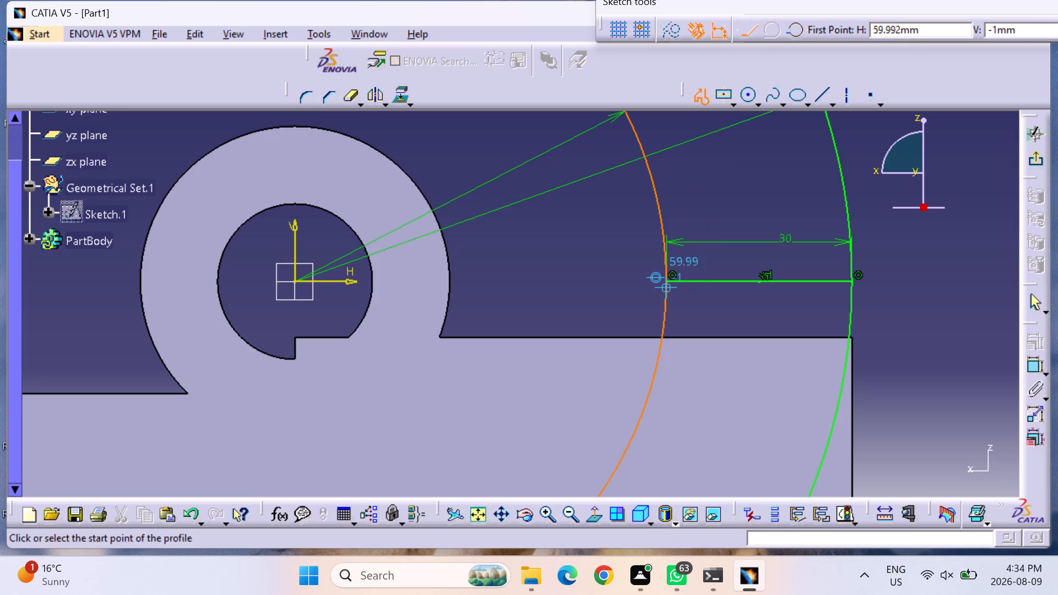
drag(667, 283, 804, 372)
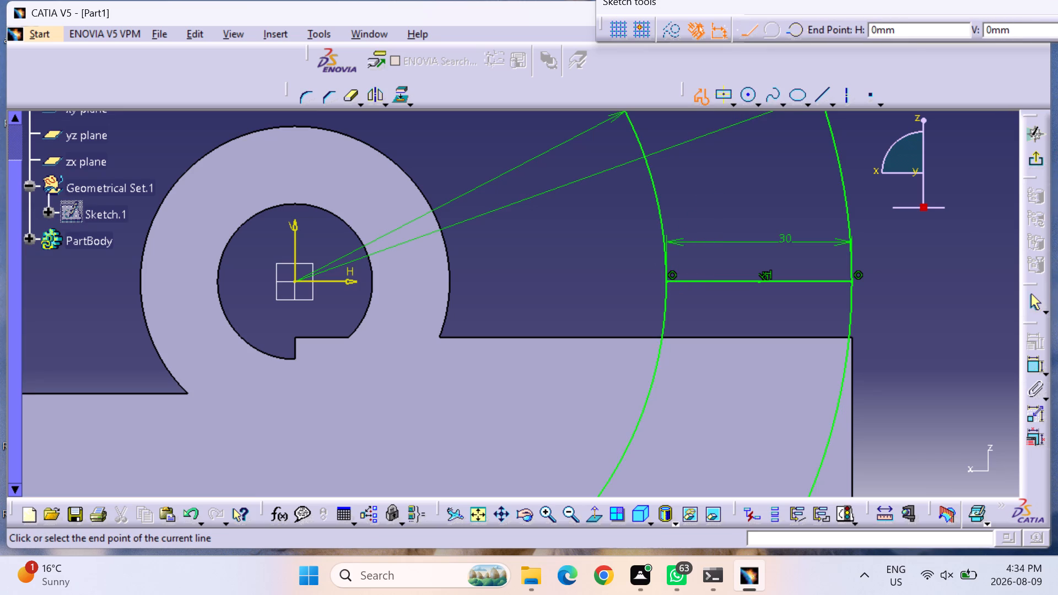
drag(804, 372, 860, 281)
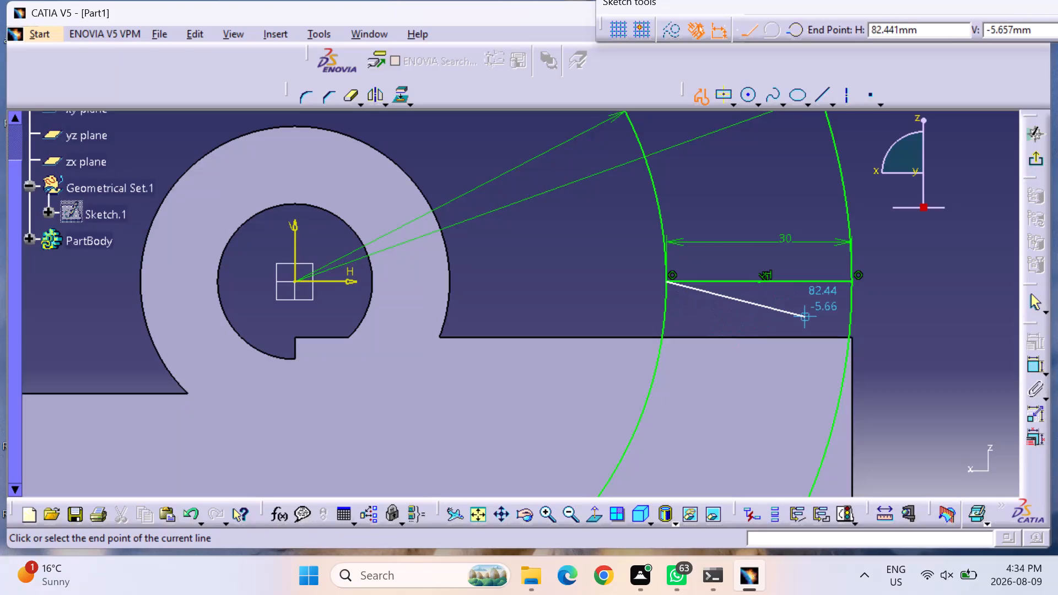
drag(667, 285, 662, 339)
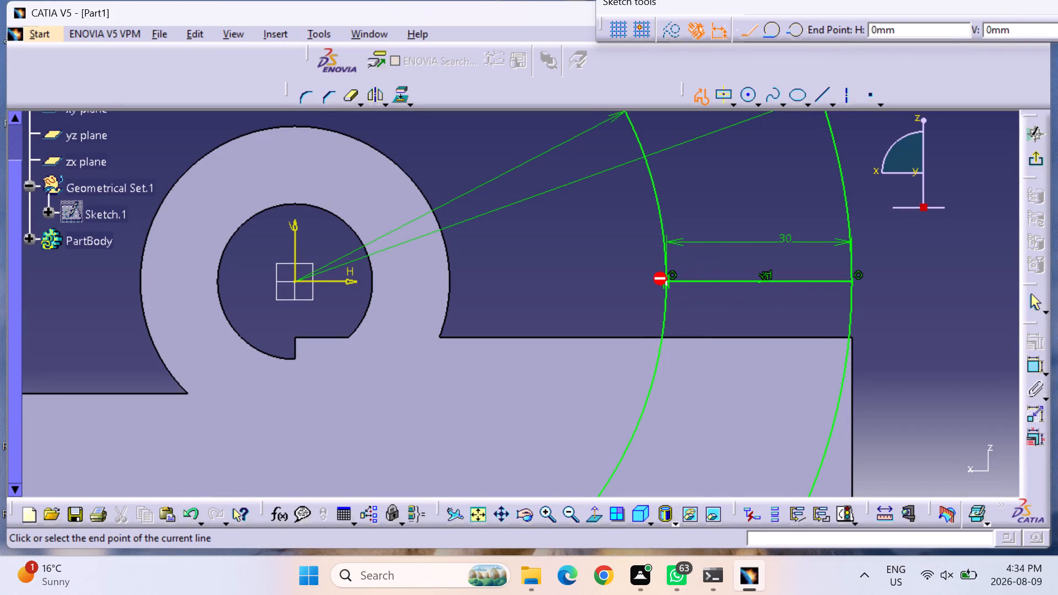
drag(662, 339, 697, 383)
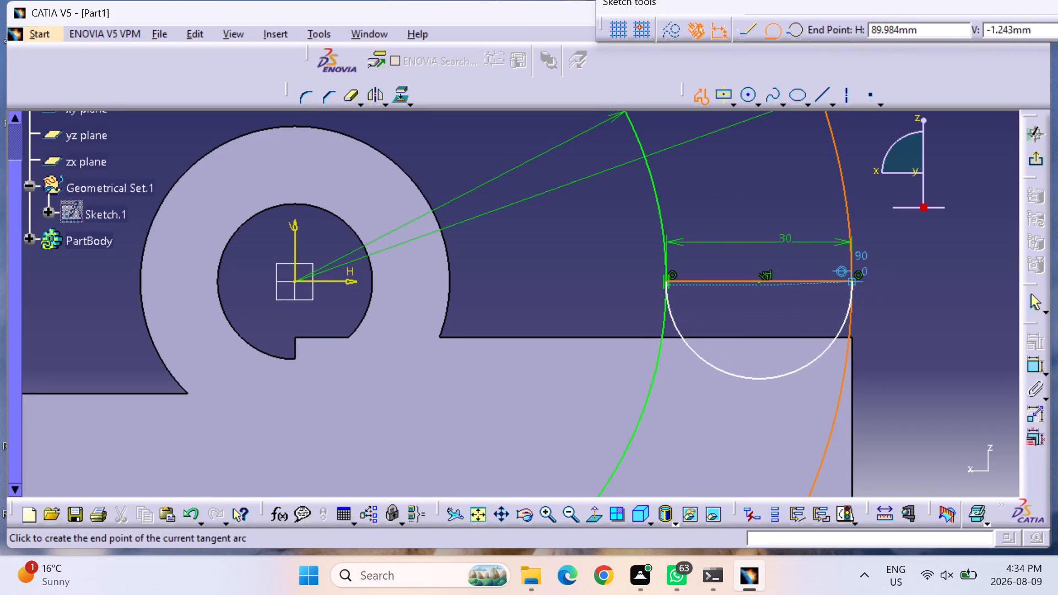
click(851, 282)
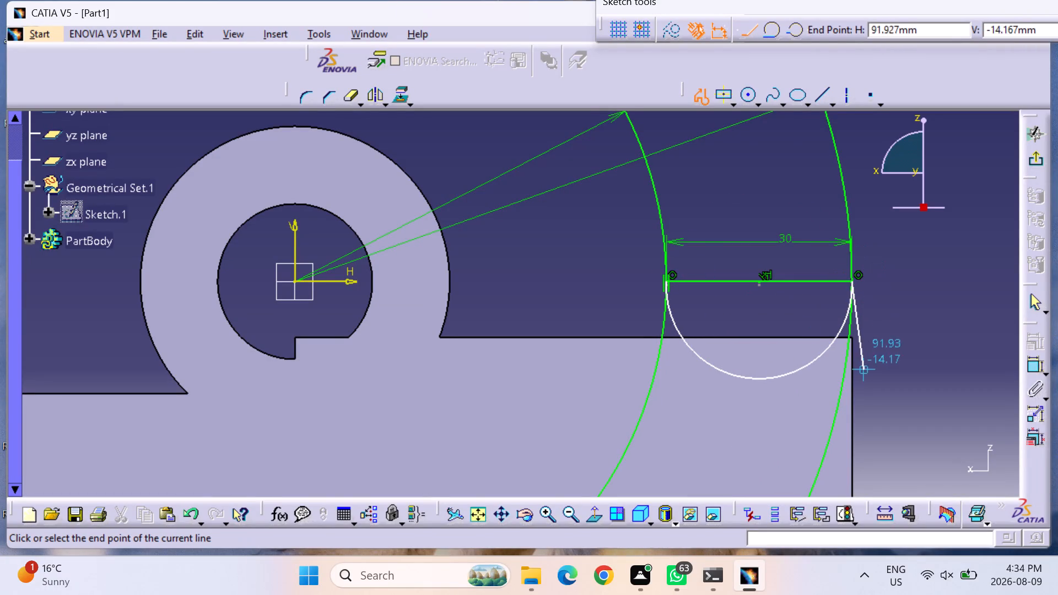
key(Escape)
key(Escape)
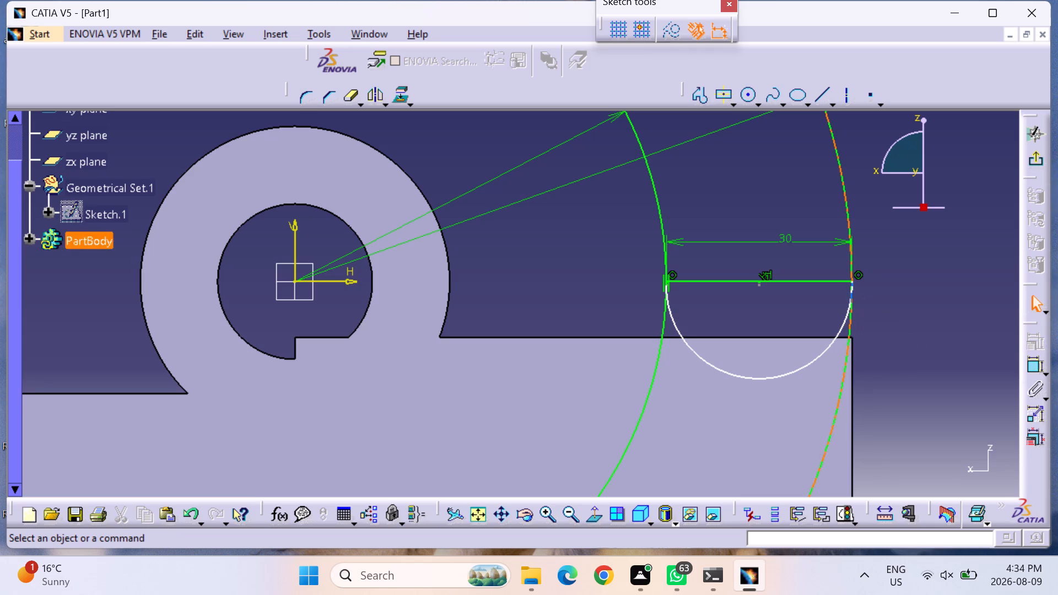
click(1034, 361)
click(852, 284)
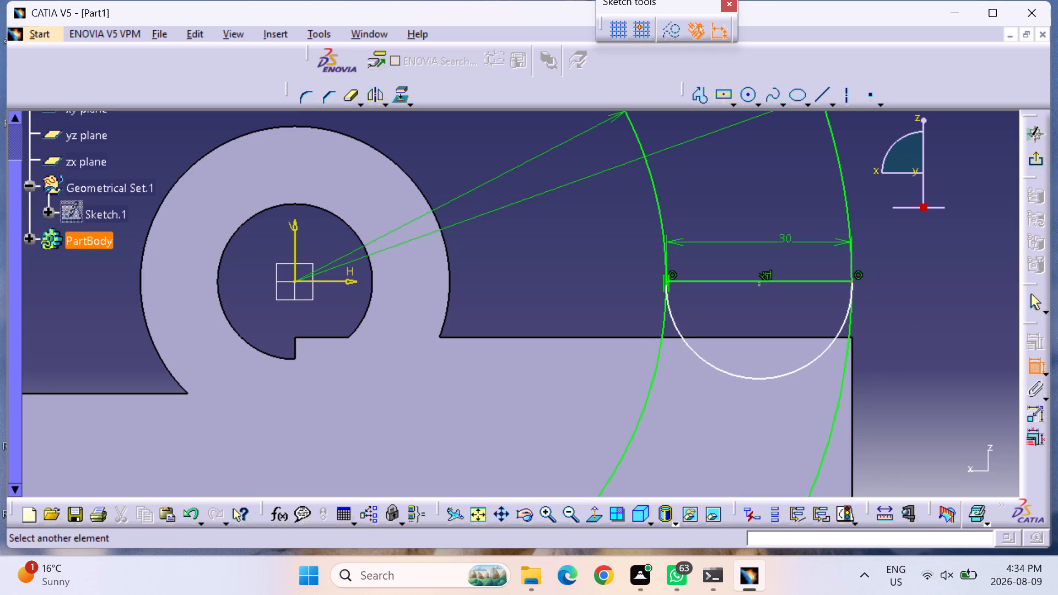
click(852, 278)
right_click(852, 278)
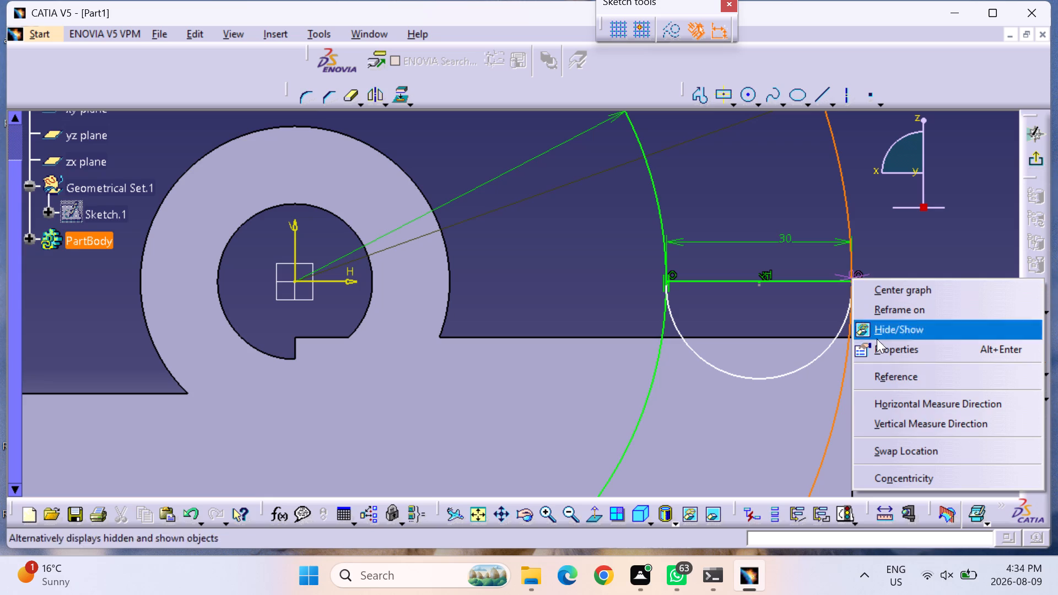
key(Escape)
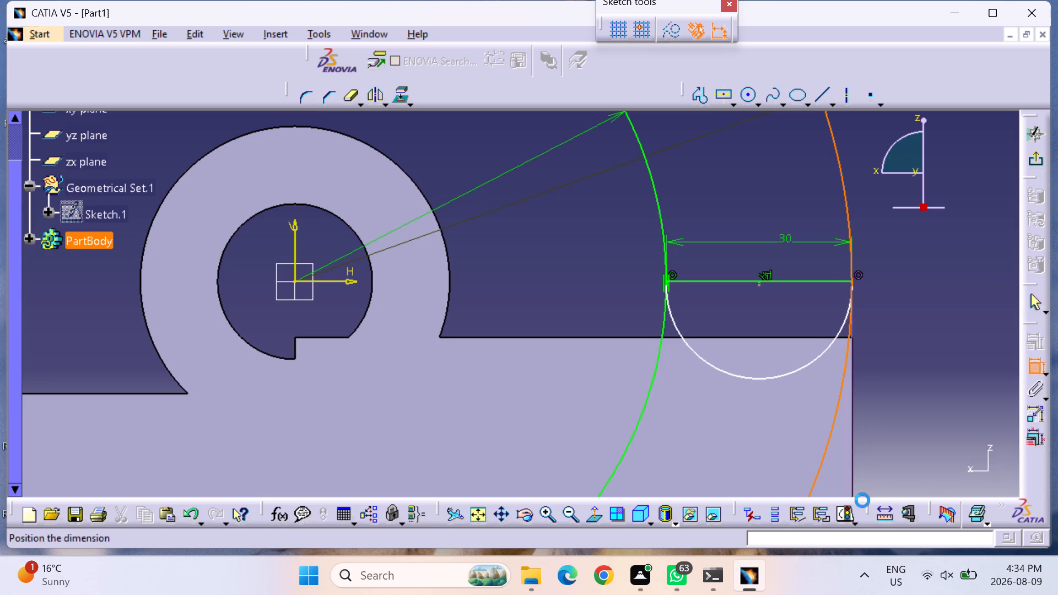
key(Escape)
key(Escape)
Dimension the radius of the semicircular arc below the 30 mm line and set it to 15 mm.
click(1030, 361)
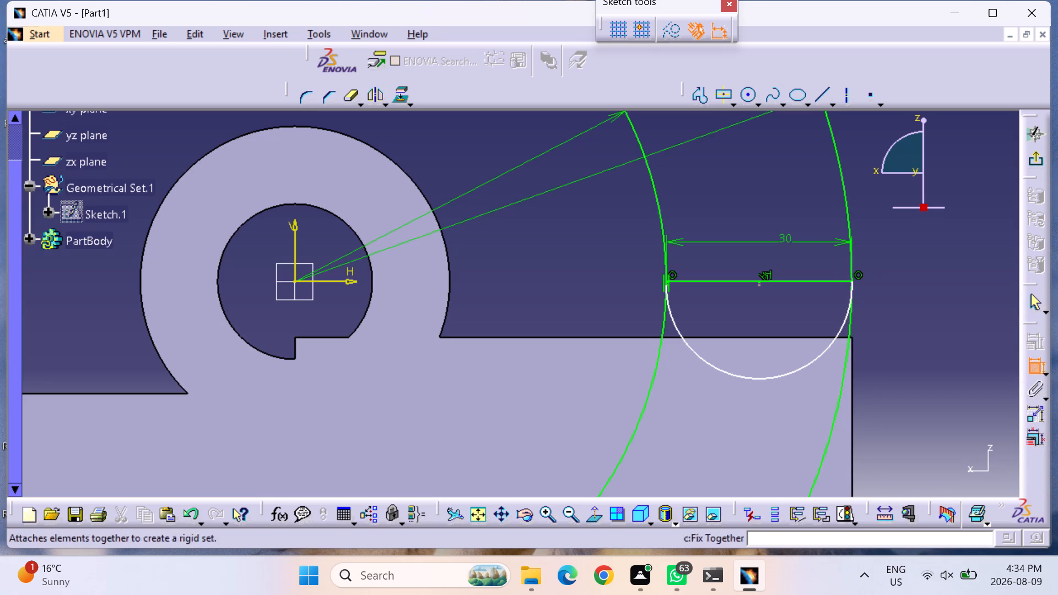
click(801, 371)
click(914, 355)
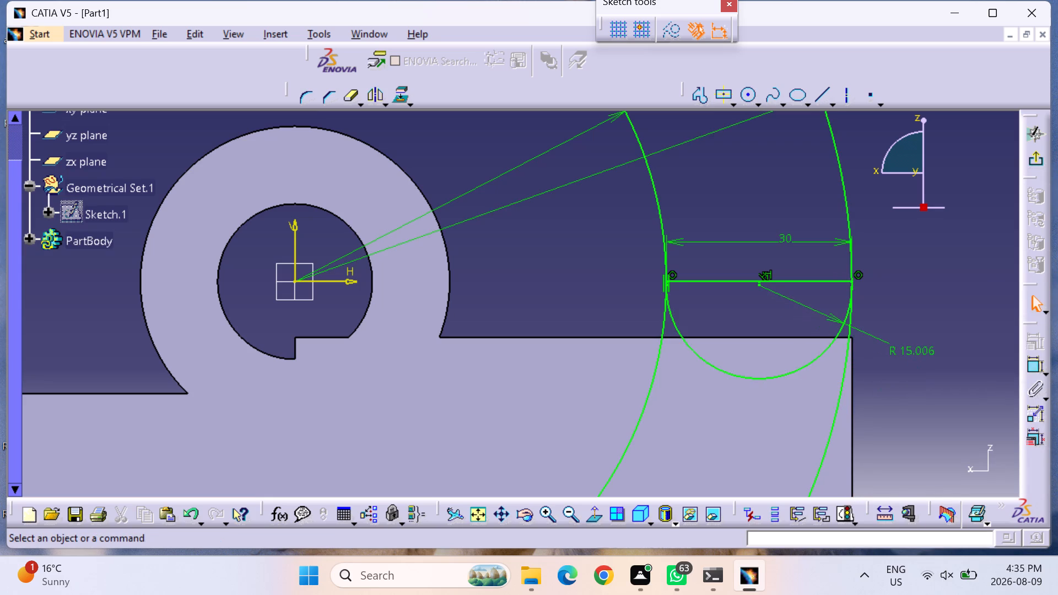
double_click(924, 351)
text(15)
key(Return)
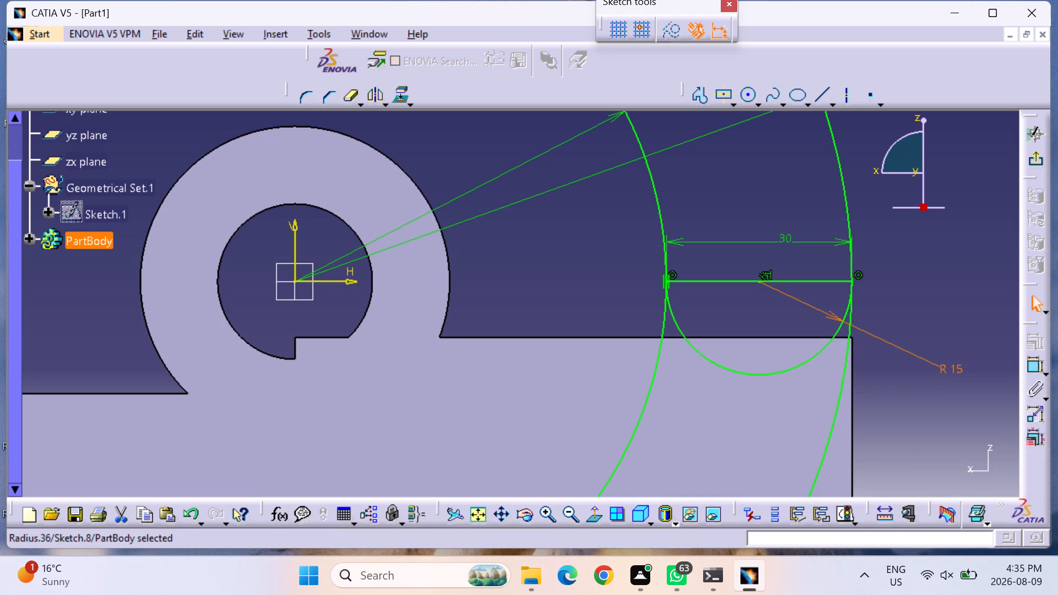
click(983, 271)
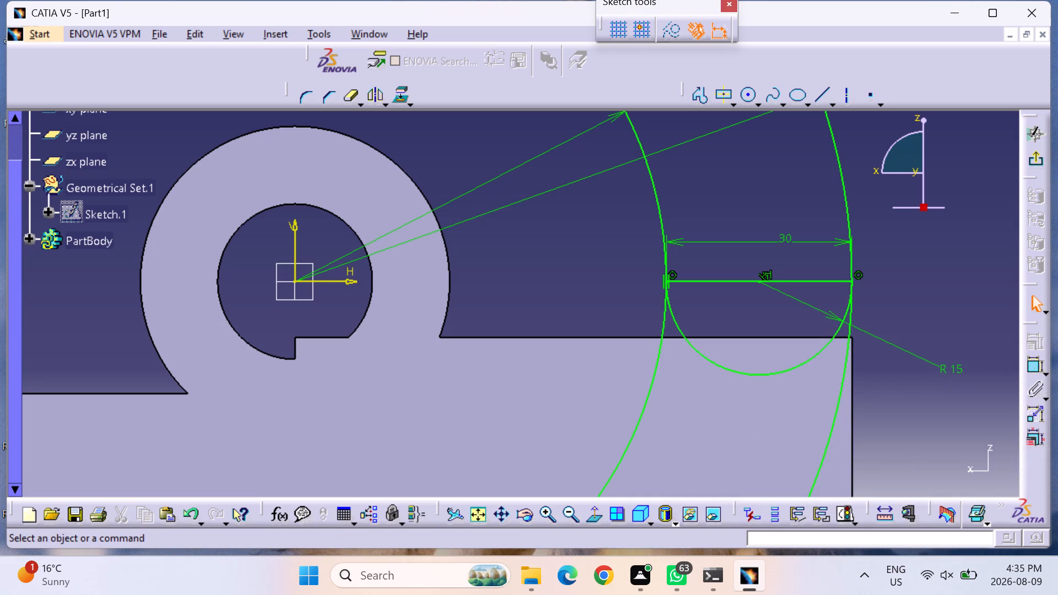
Sketch a circle of about 7.4 mm radius centred on the midpoint of the 30 mm line, inside the semicircular arc.
middle_drag(943, 294, 938, 347)
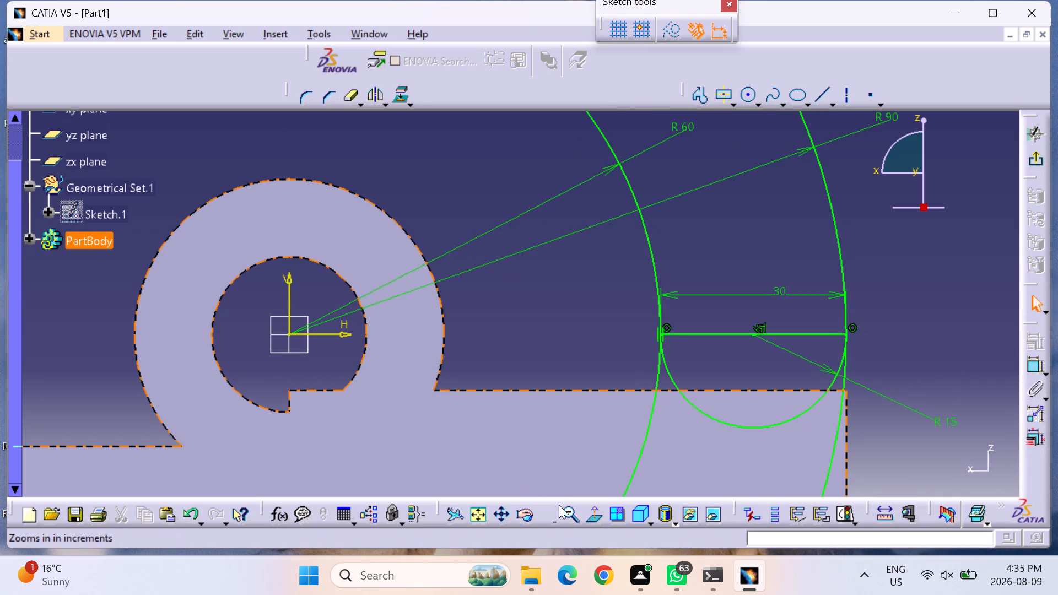
double_click(567, 515)
click(567, 515)
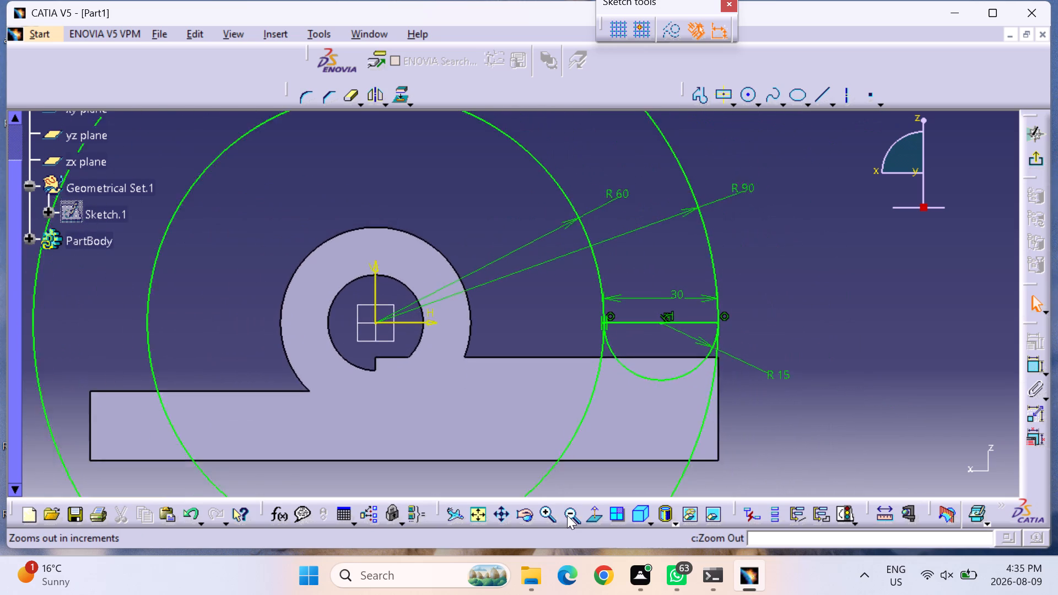
click(567, 515)
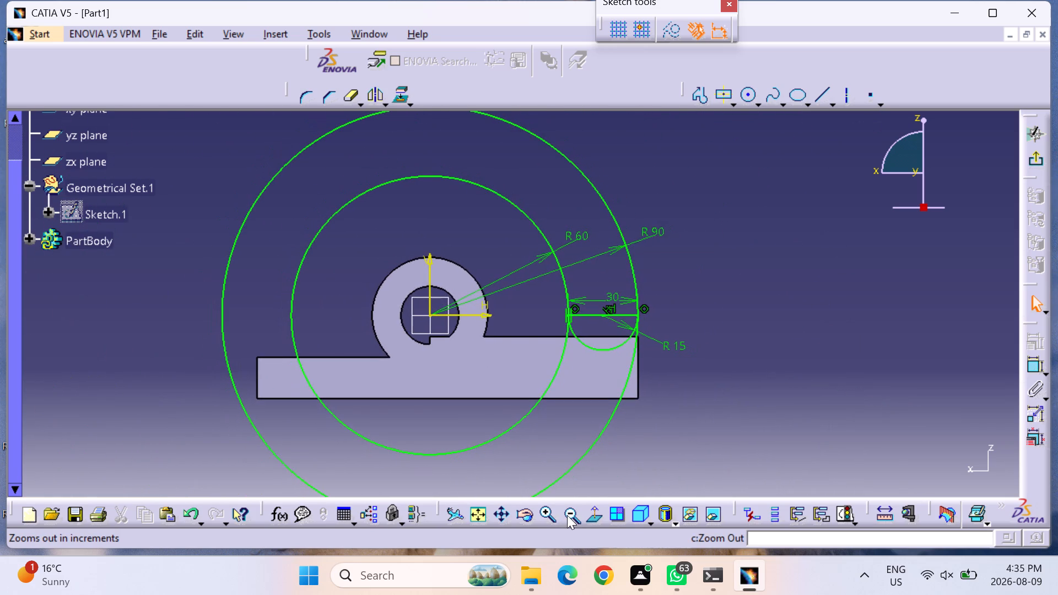
middle_drag(463, 236, 528, 288)
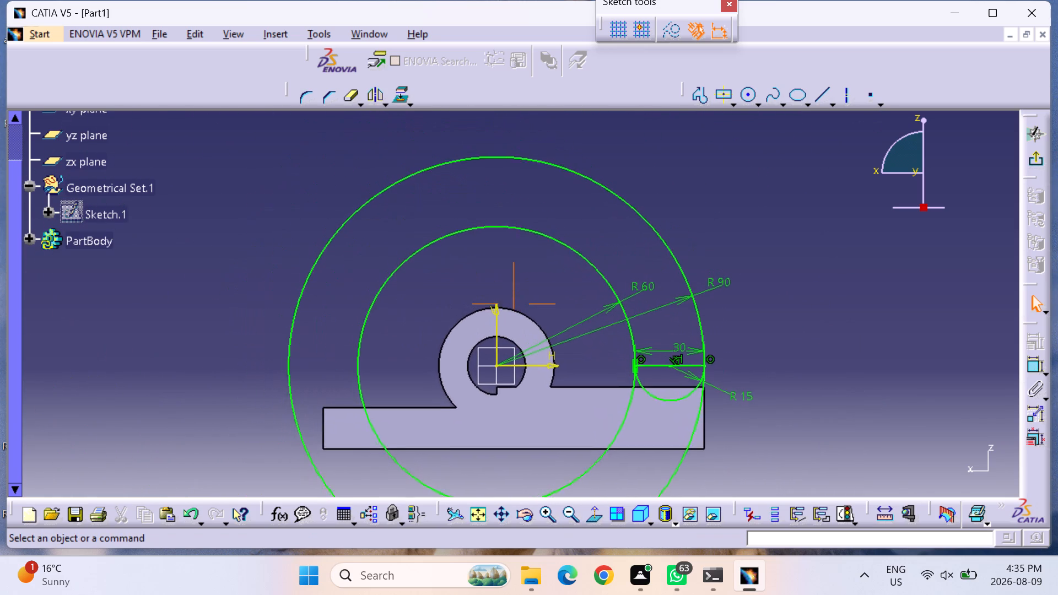
middle_drag(528, 288, 533, 296)
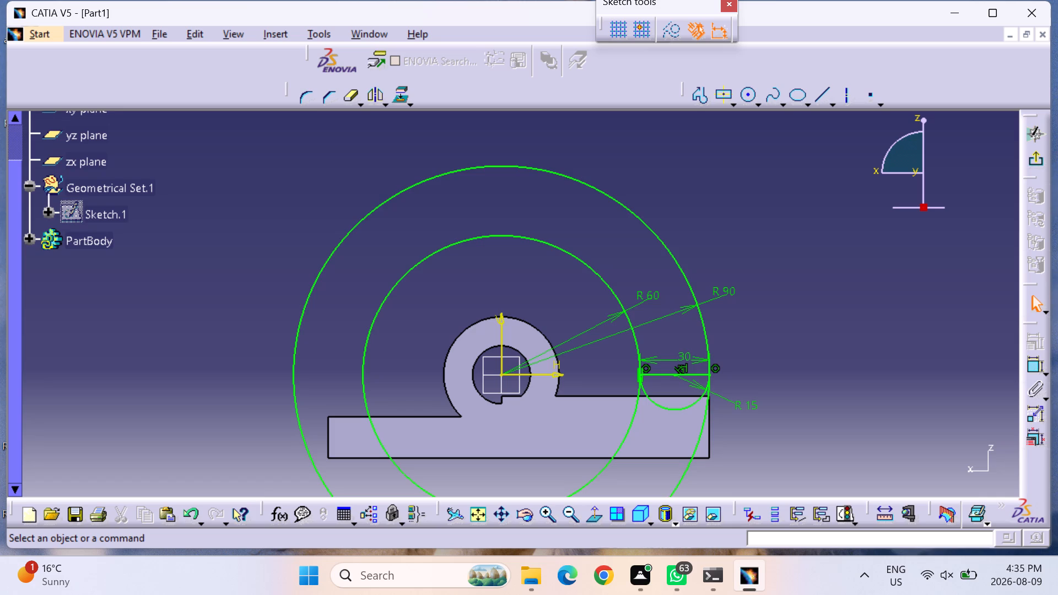
click(749, 97)
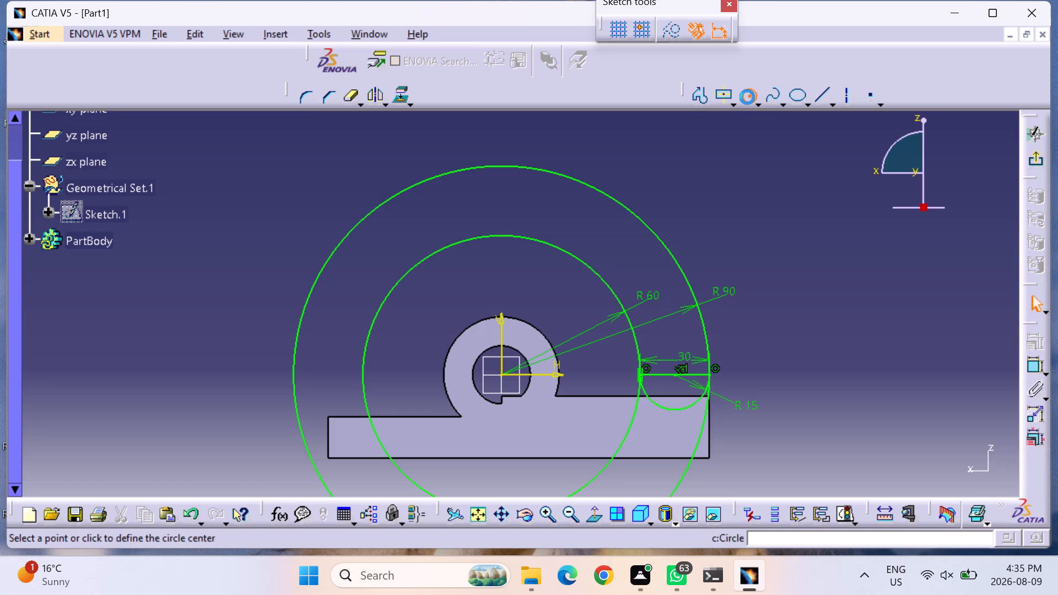
click(671, 375)
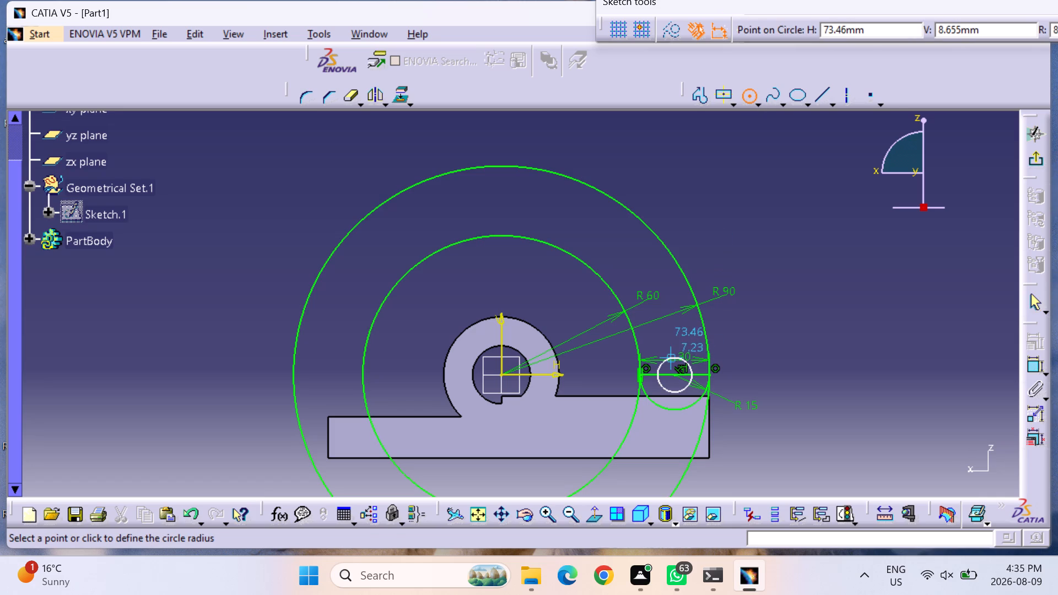
click(671, 358)
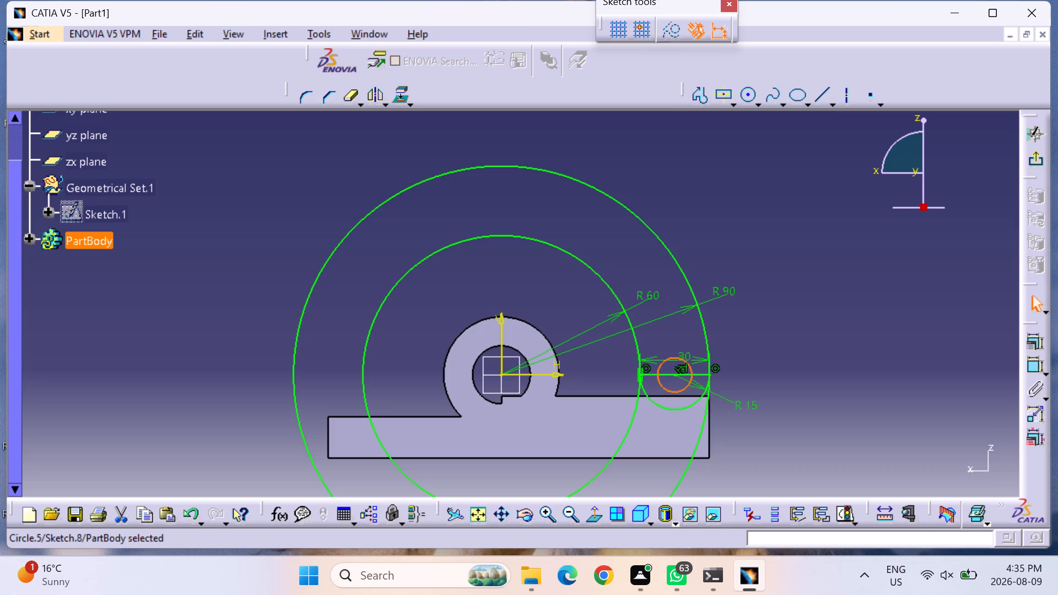
Dimension the small circle inside the arc as a diameter and set it to 12 mm.
click(1035, 366)
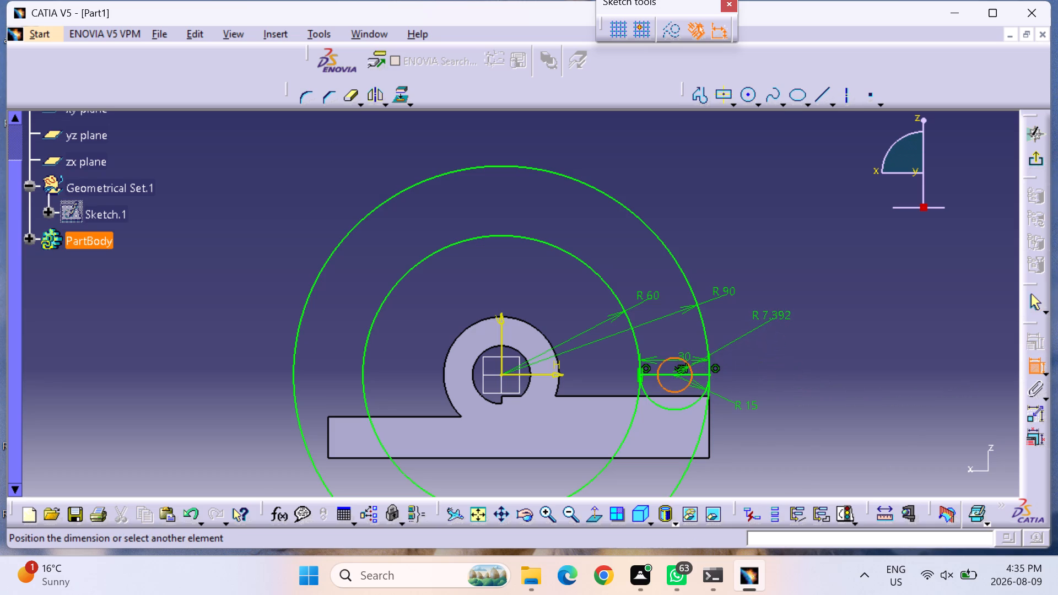
click(776, 323)
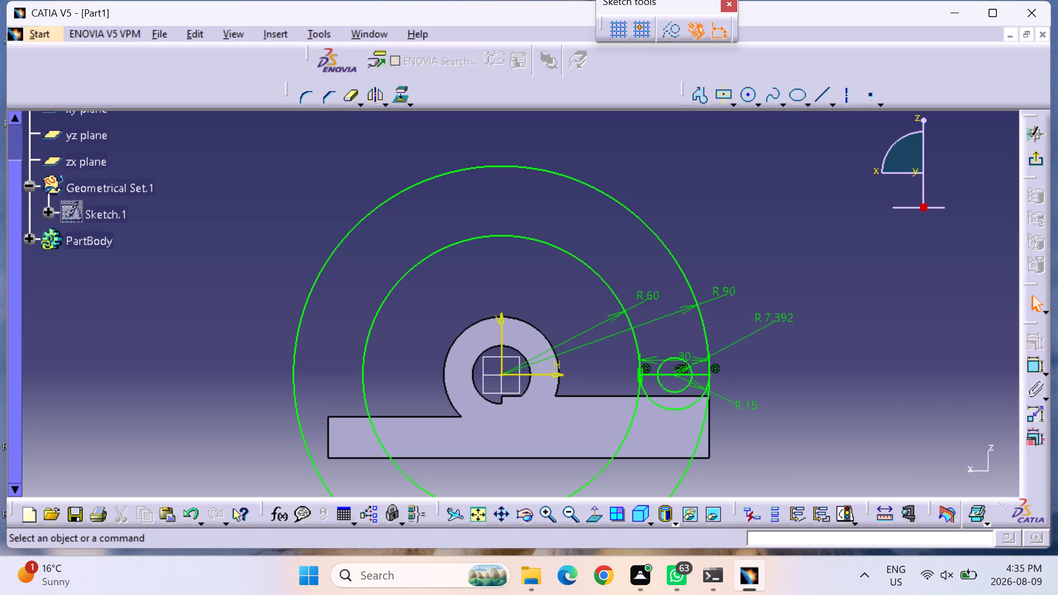
double_click(779, 319)
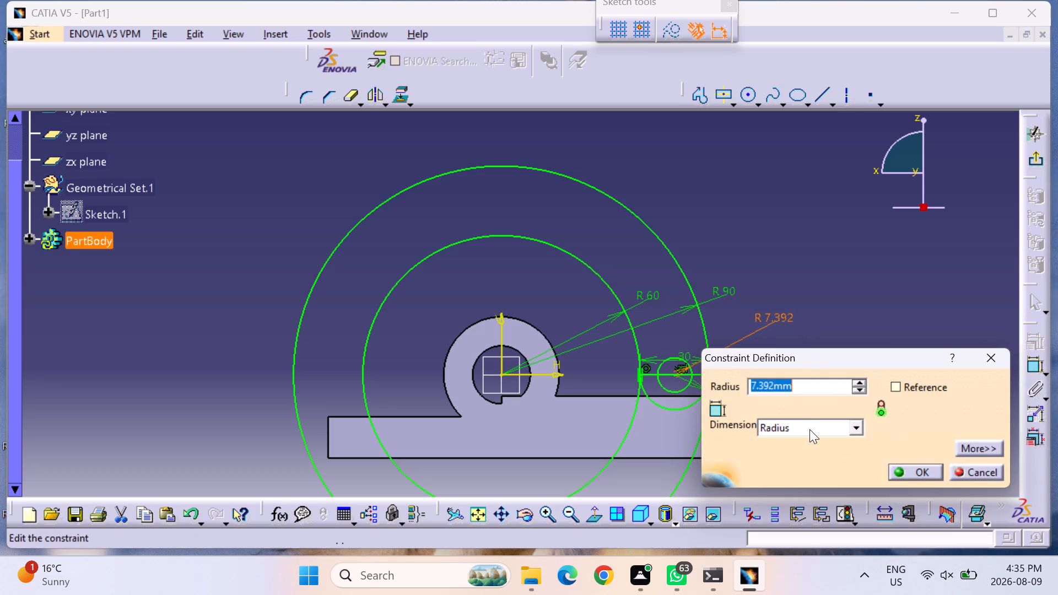
click(809, 429)
click(797, 453)
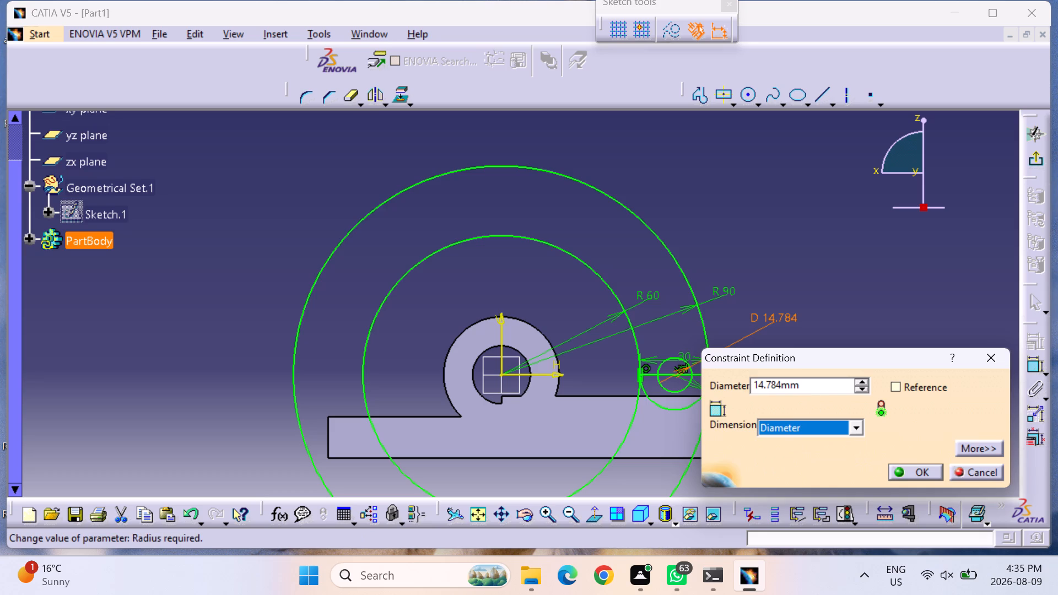
double_click(809, 380)
text(12)
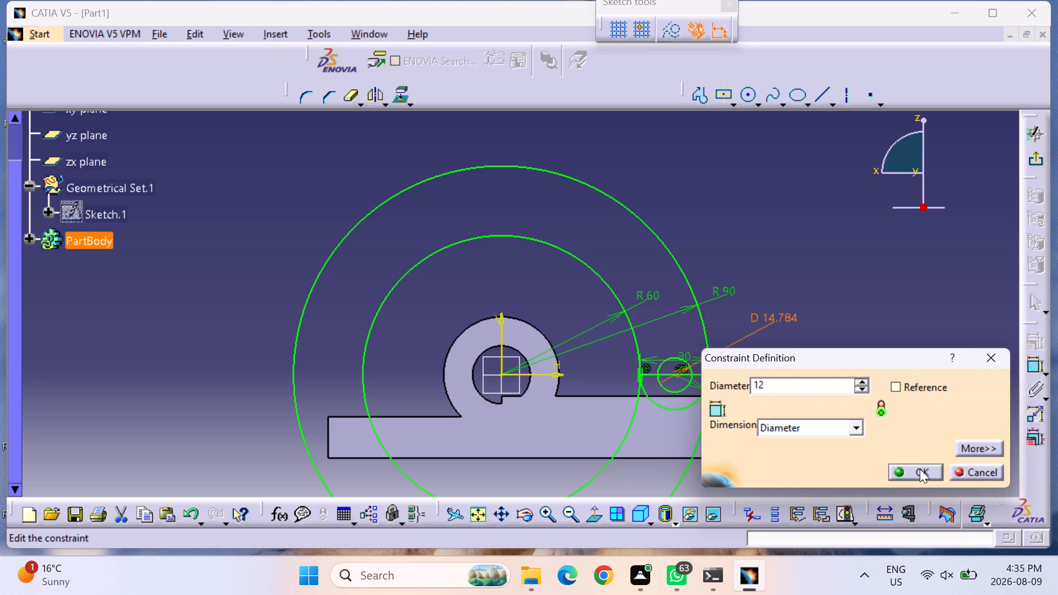
click(921, 469)
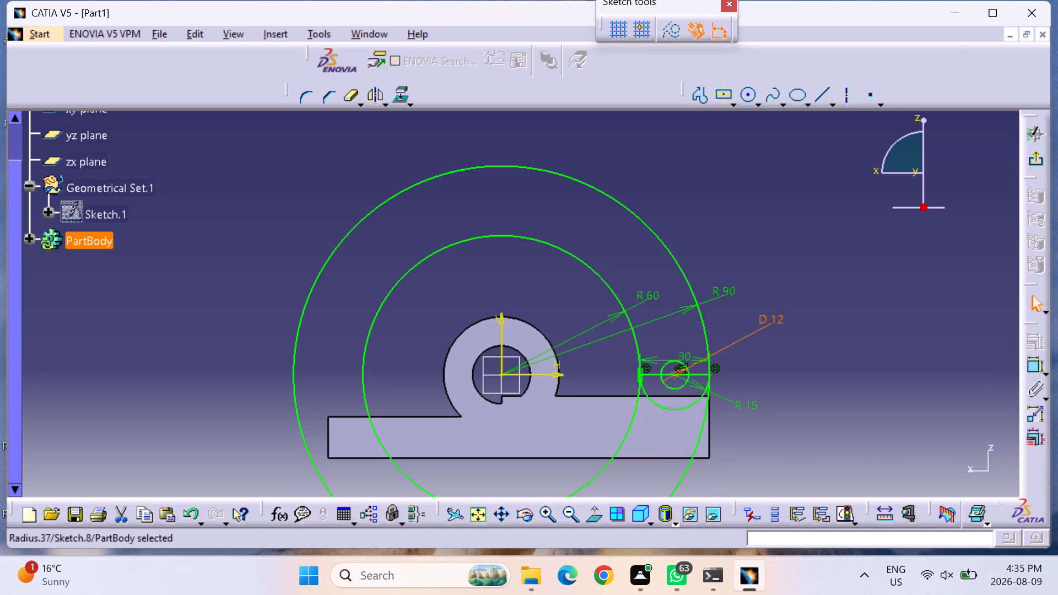
Delete the 30 mm horizontal line joining the two ends of the semicircular arc.
click(651, 374)
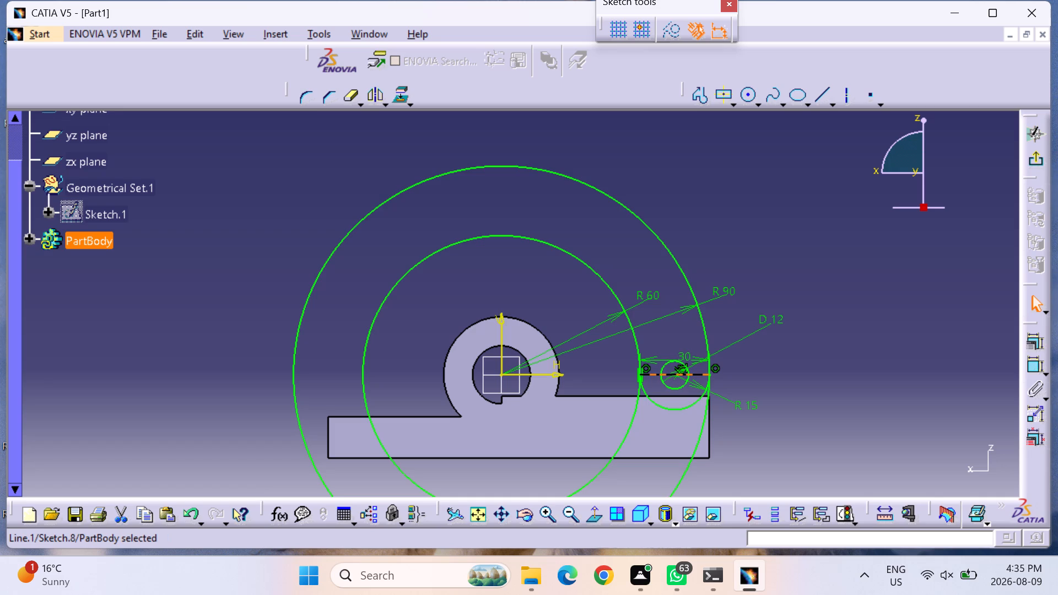
key(Delete)
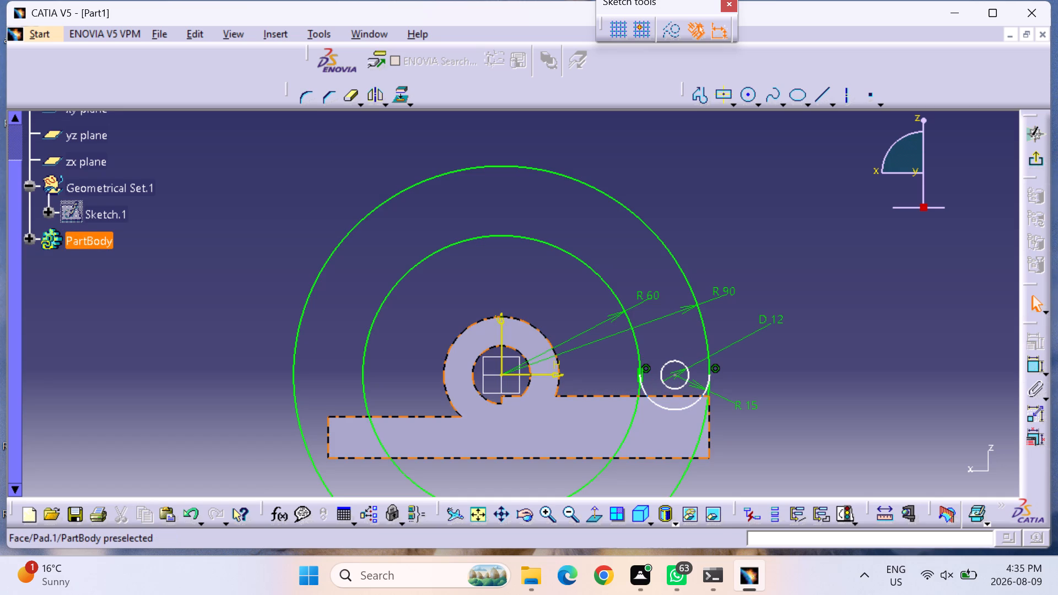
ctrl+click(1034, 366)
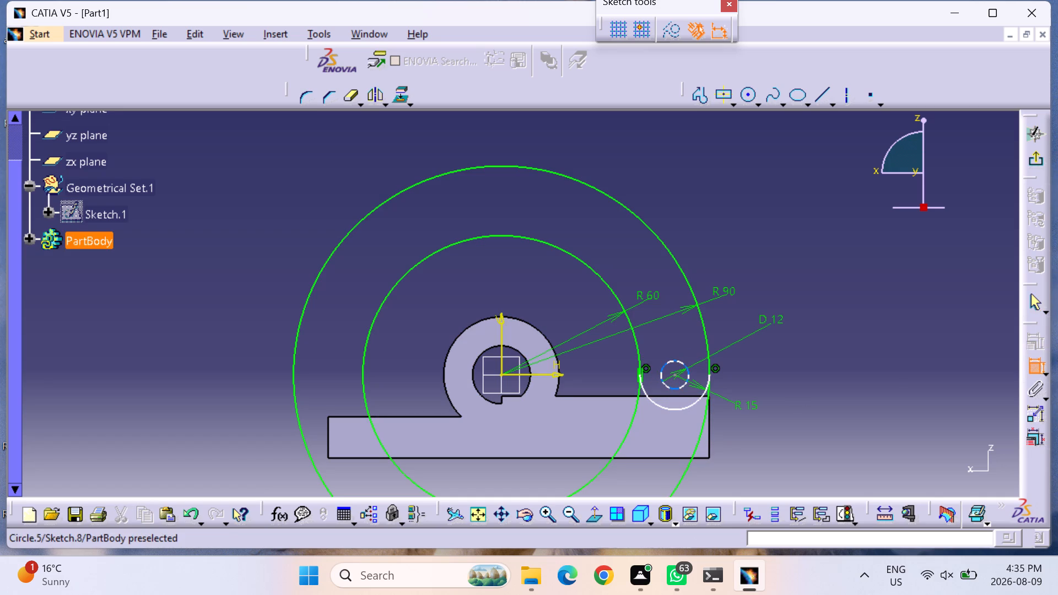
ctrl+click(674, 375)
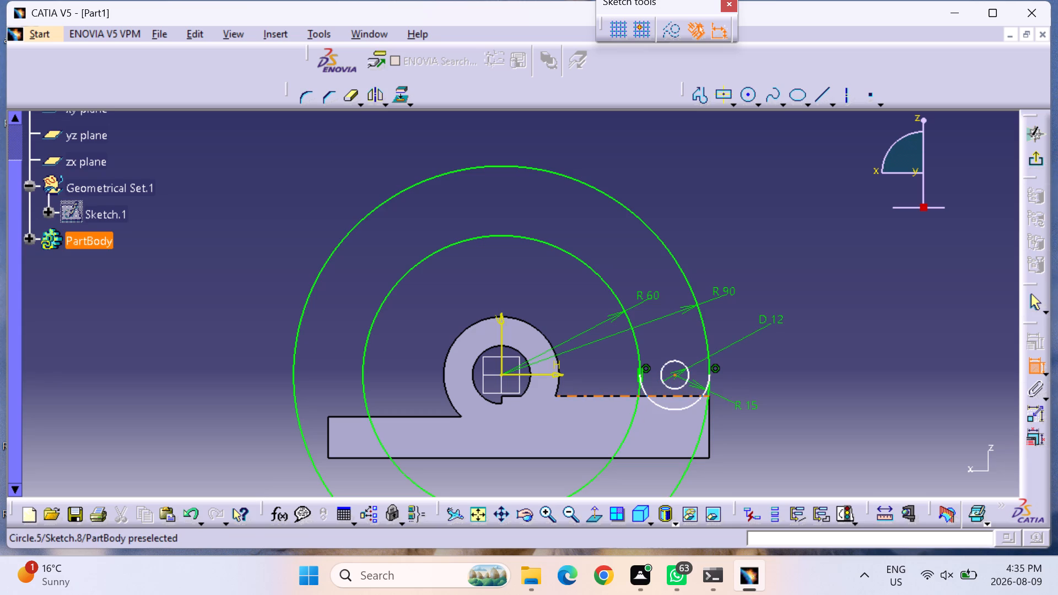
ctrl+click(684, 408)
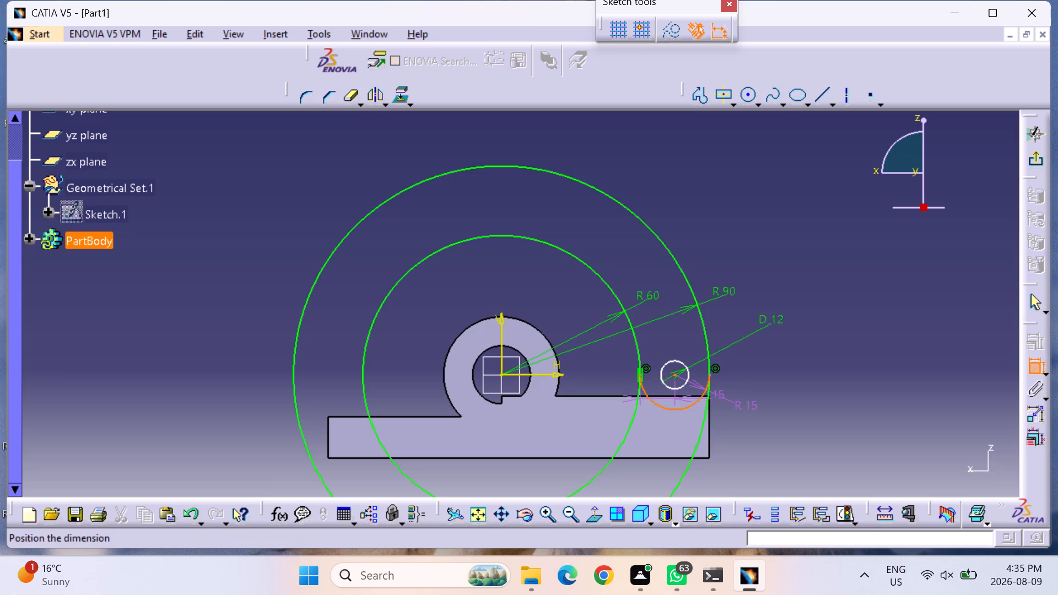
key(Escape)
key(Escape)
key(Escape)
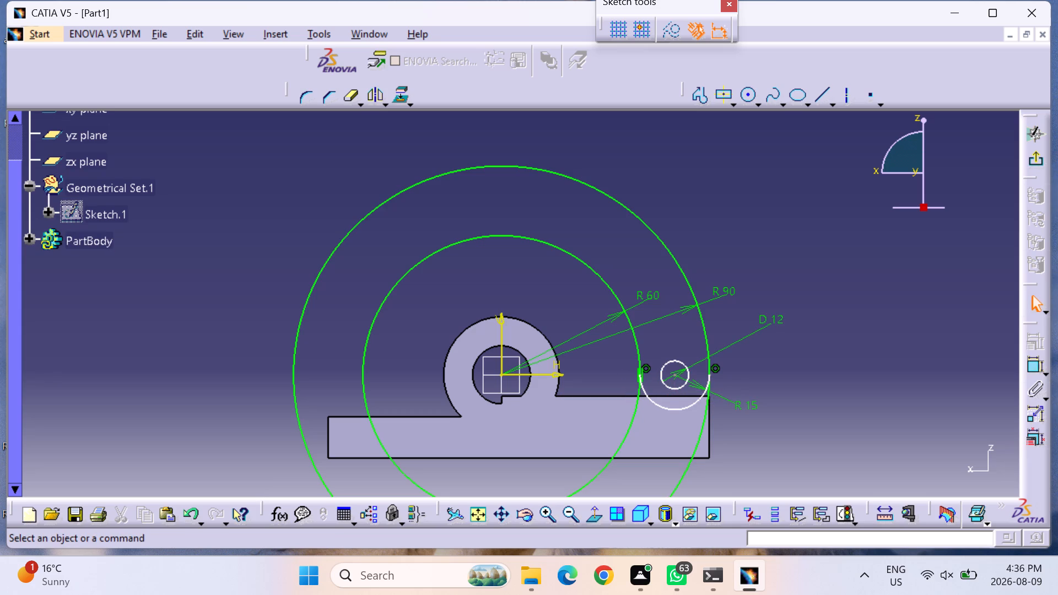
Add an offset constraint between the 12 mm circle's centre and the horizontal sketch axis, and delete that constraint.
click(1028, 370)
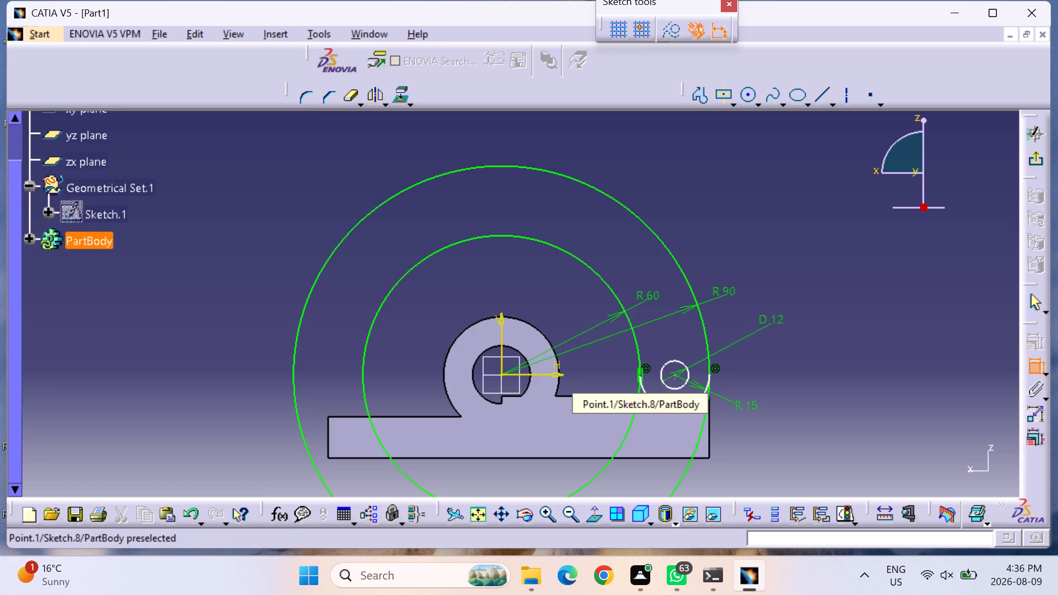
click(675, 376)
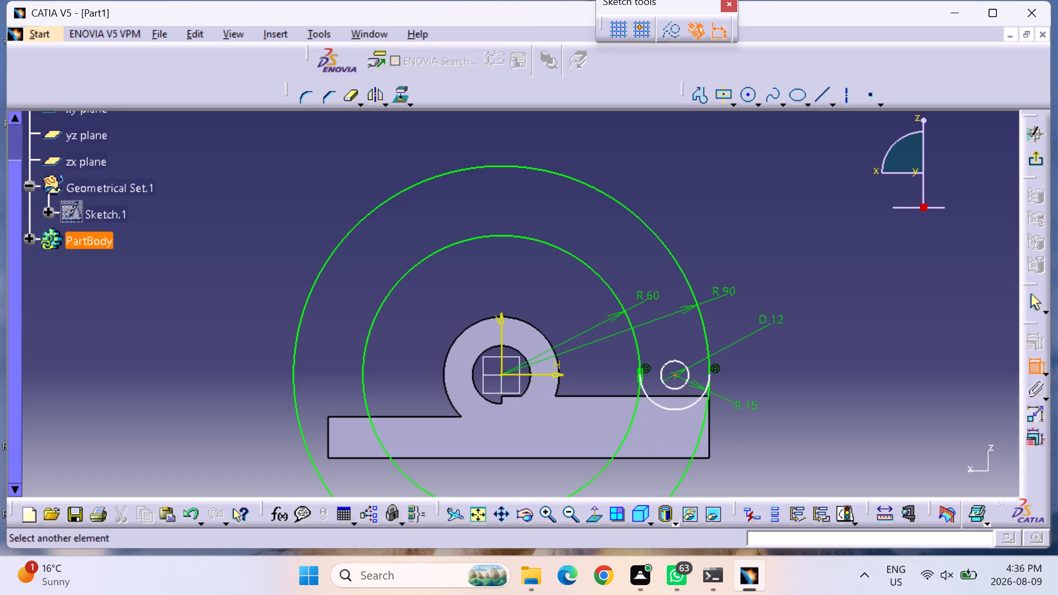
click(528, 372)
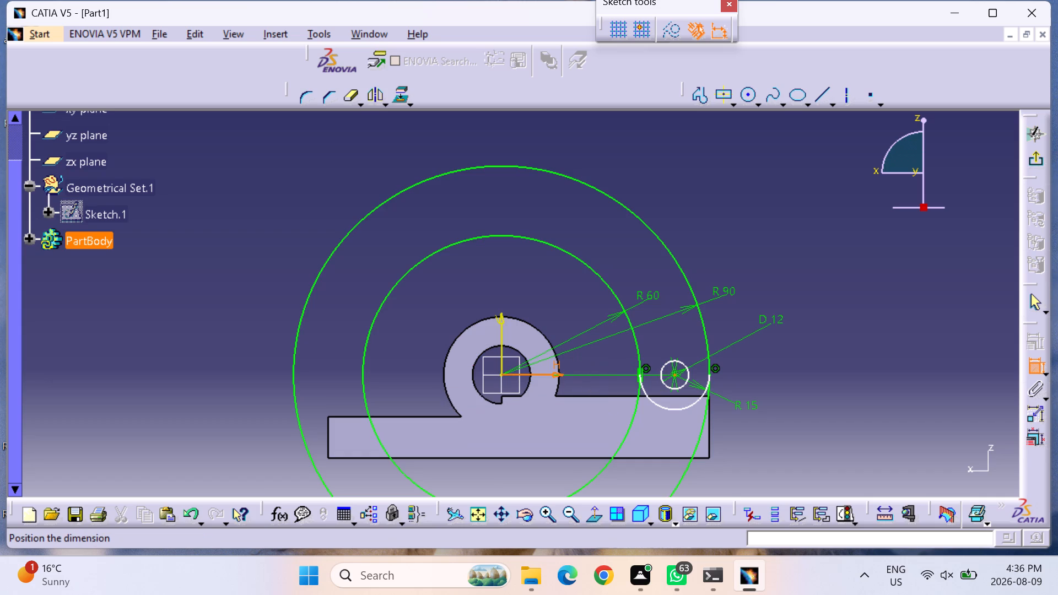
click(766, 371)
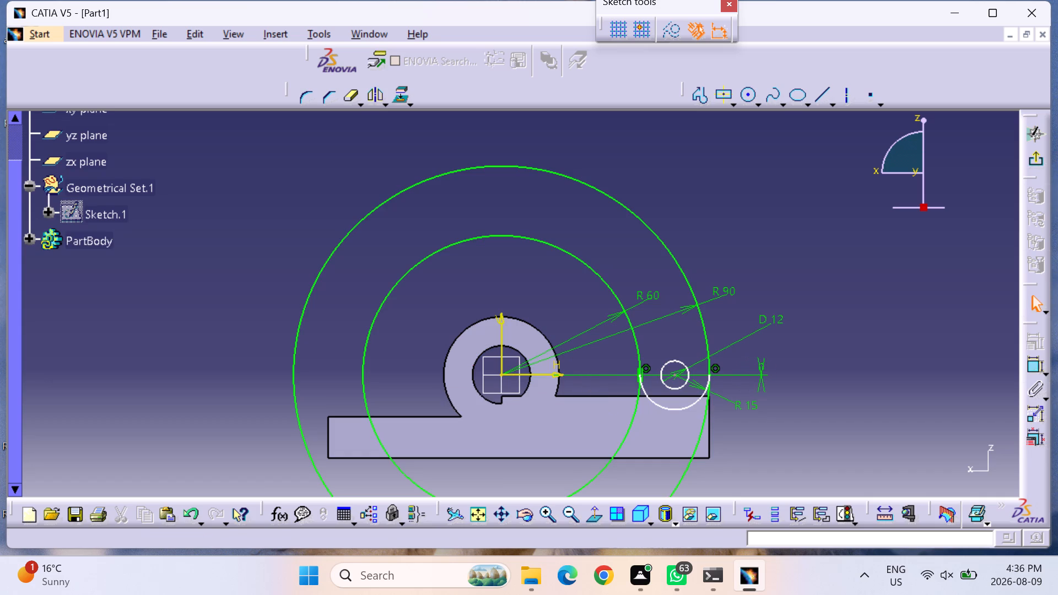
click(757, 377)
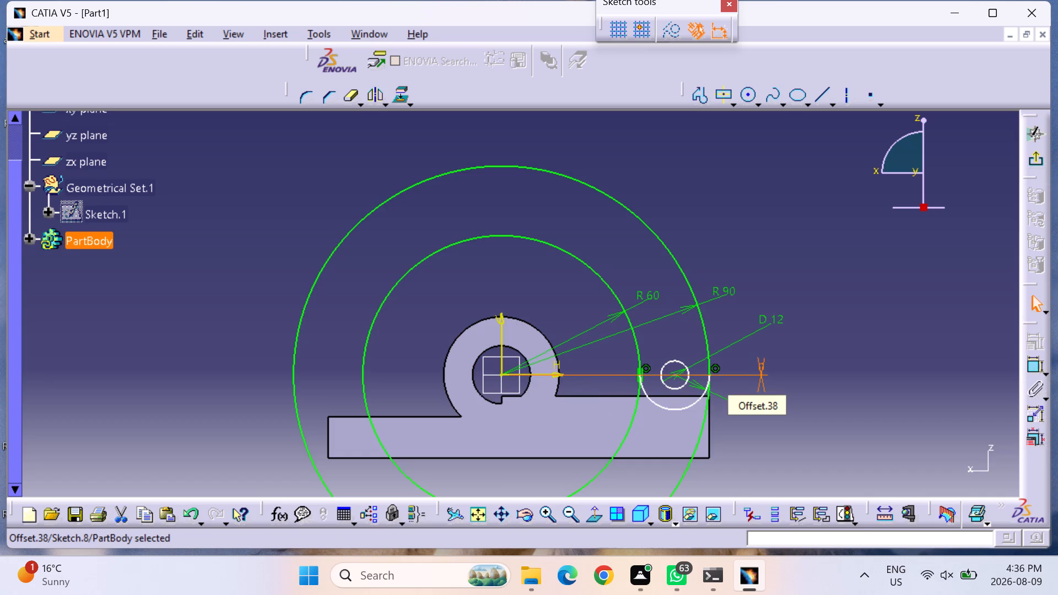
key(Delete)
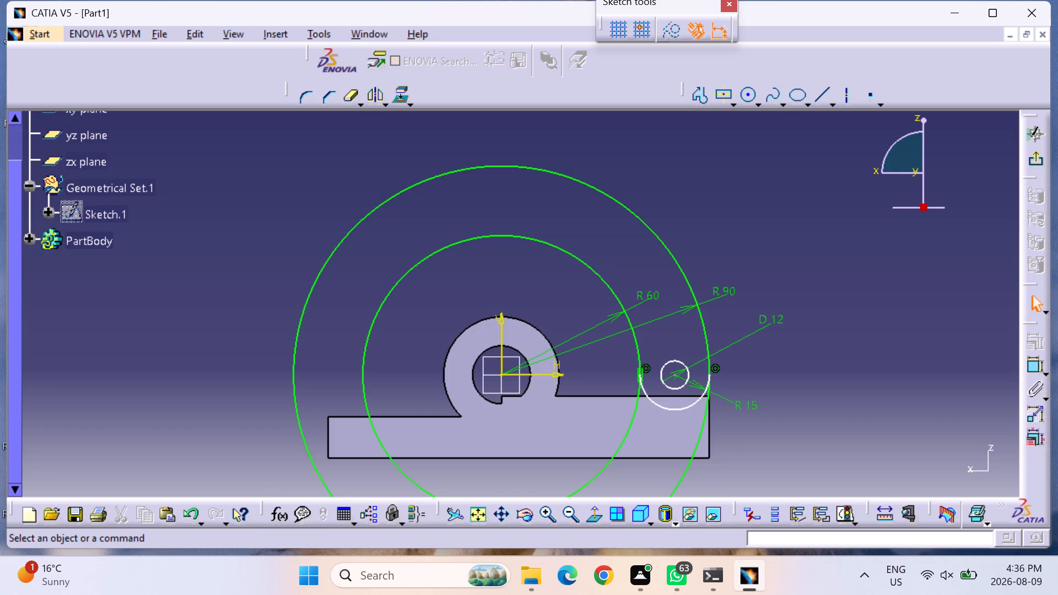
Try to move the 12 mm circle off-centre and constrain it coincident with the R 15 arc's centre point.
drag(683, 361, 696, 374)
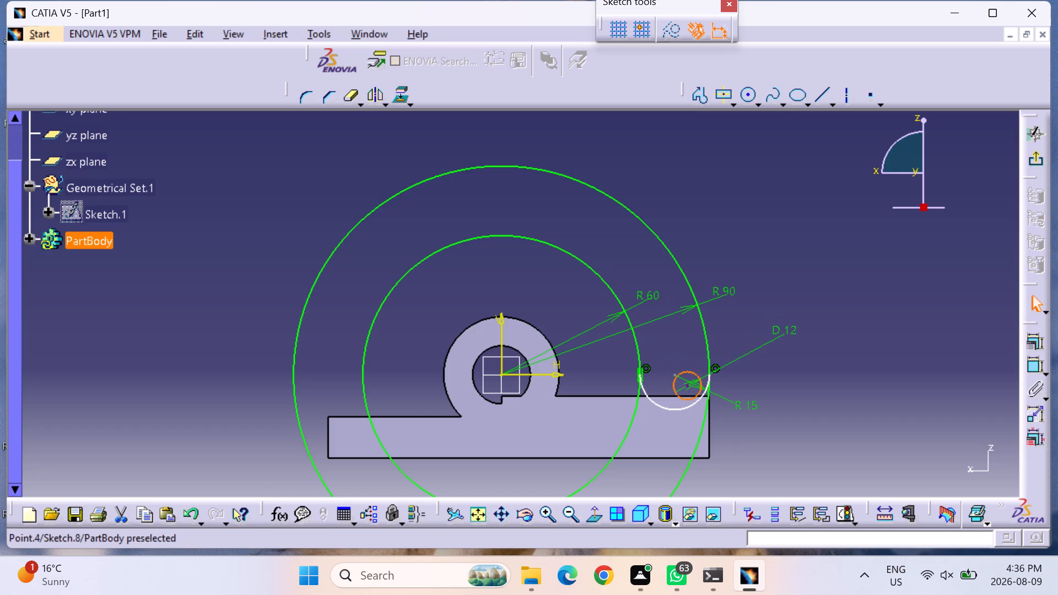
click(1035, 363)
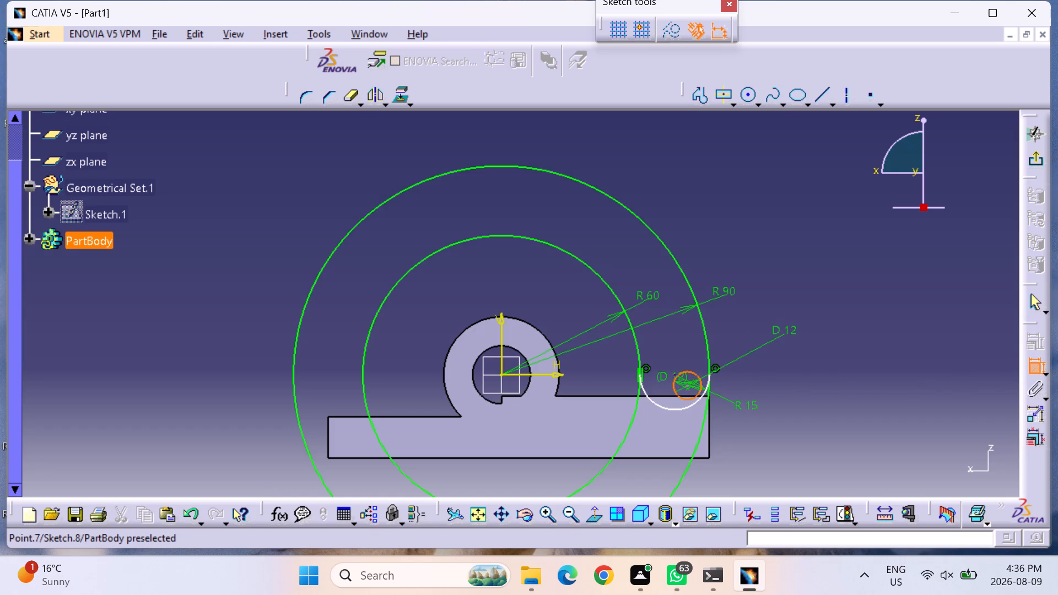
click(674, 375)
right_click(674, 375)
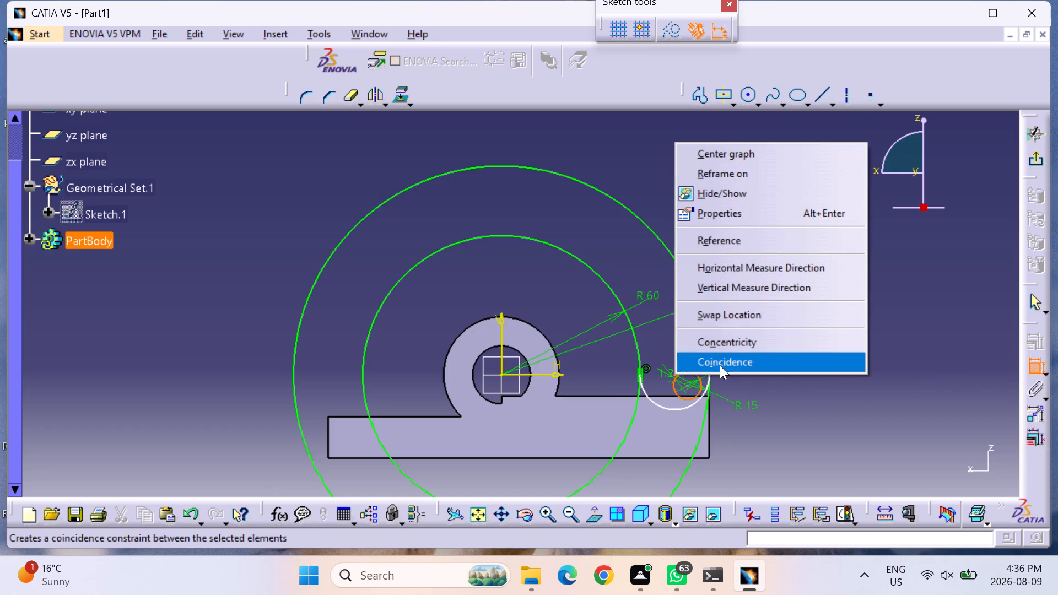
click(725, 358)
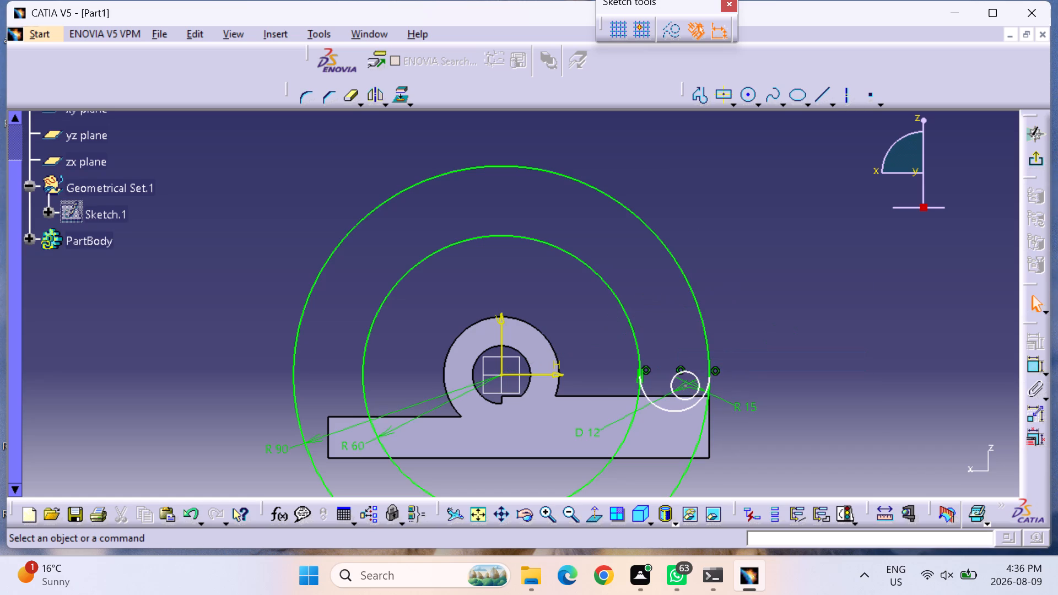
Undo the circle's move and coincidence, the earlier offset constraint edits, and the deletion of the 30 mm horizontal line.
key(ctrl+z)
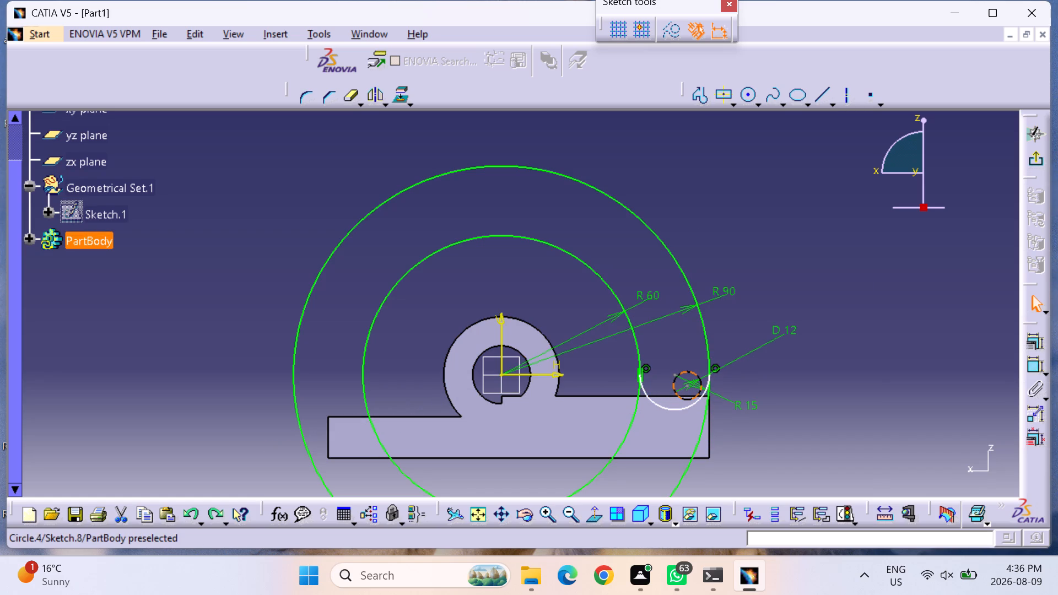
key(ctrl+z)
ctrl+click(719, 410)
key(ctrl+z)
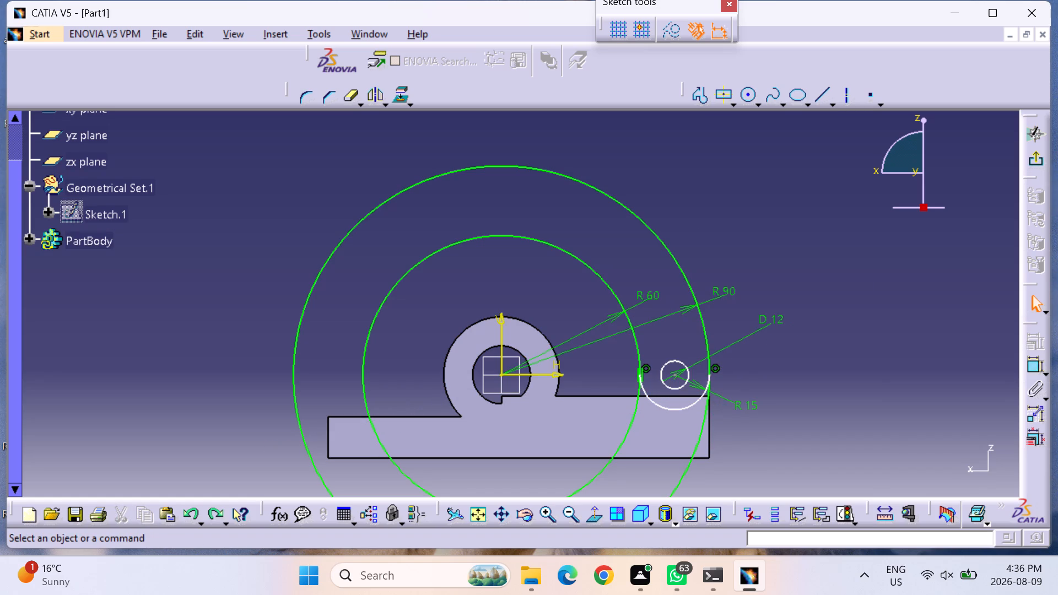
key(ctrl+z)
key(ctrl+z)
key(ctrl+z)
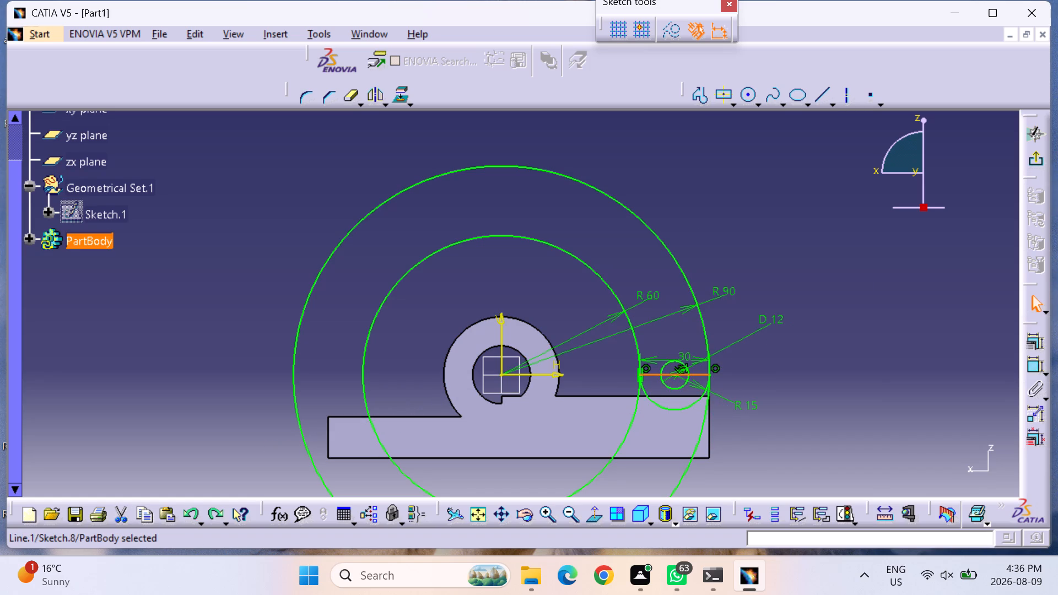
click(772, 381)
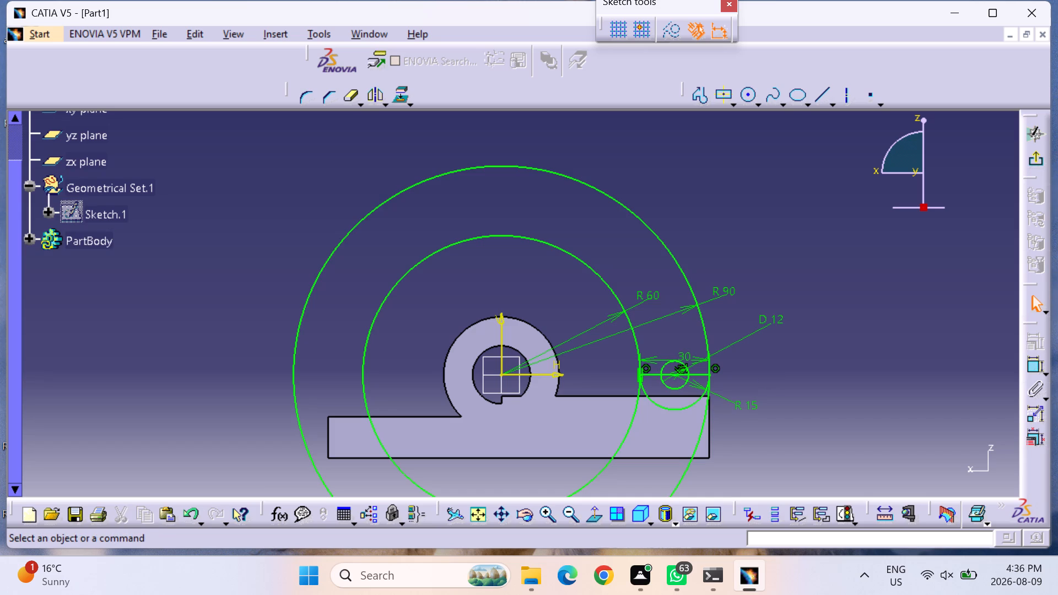
Delete the 30 mm horizontal line joining the two ends of the R 15 arc.
click(649, 374)
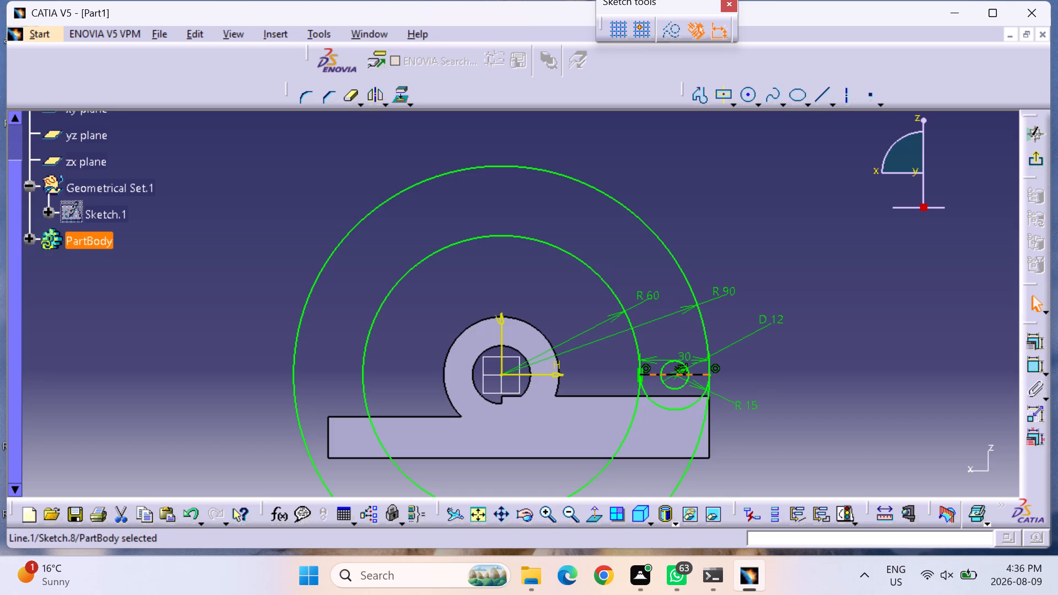
key(Delete)
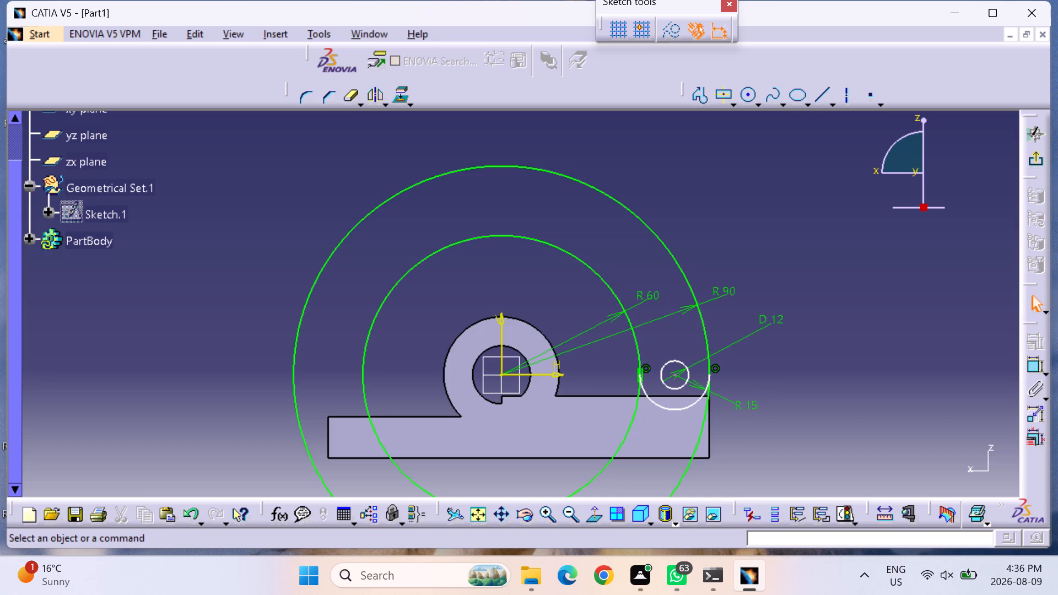
Add a tangency constraint between the R 15 arc and the R 90 circle.
click(1033, 371)
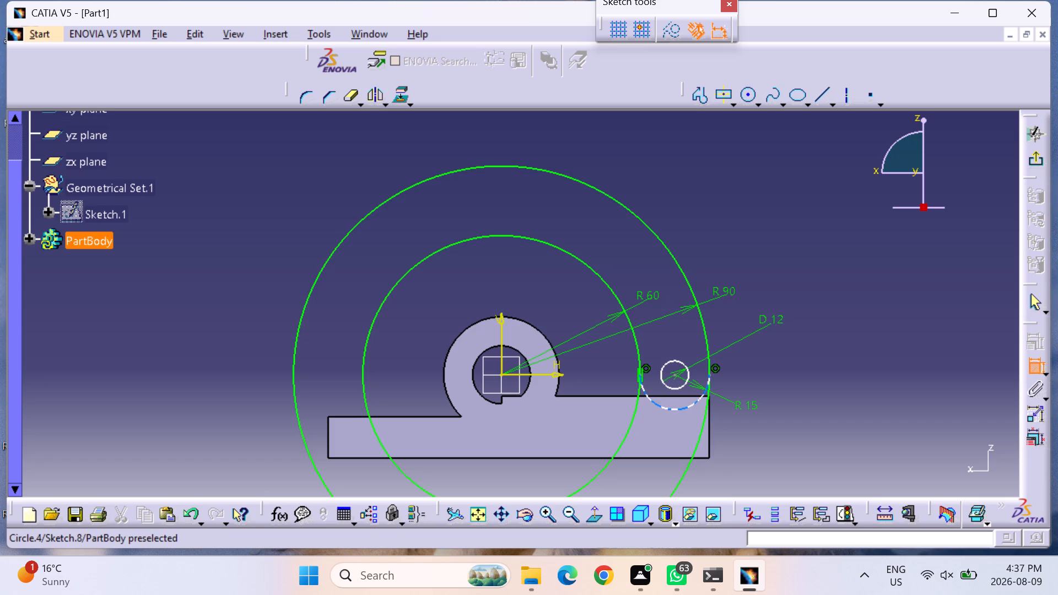
click(705, 388)
click(709, 369)
right_click(714, 383)
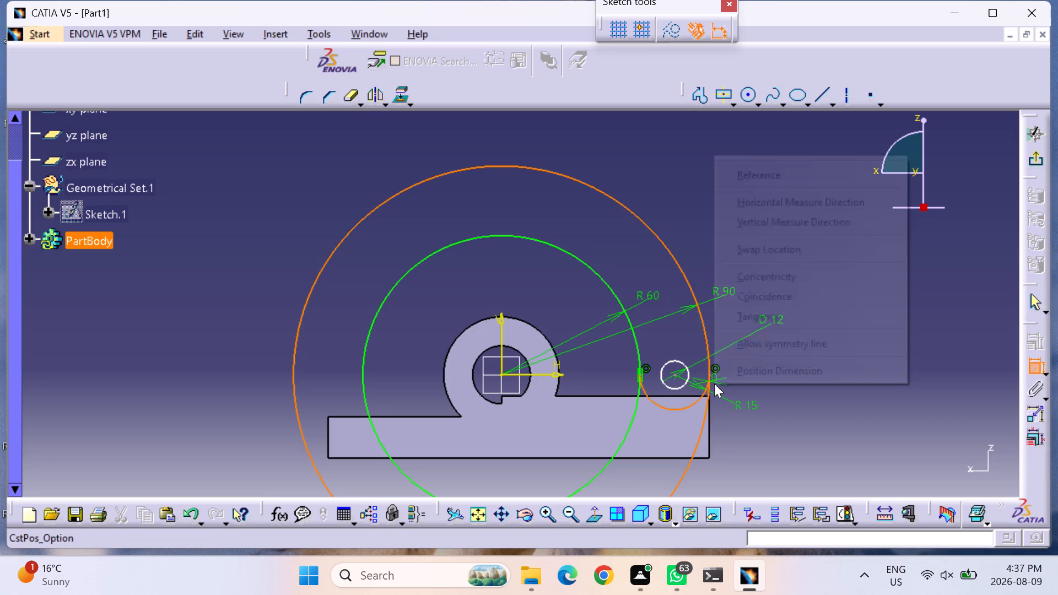
click(803, 309)
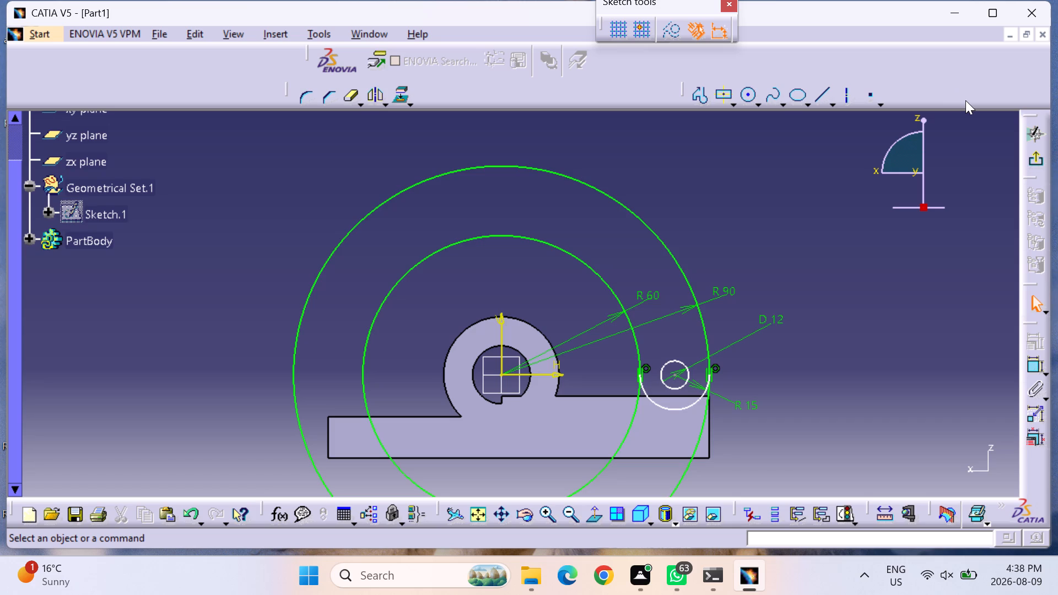
Constrain the R 15 arc's centre point coincident with the horizontal sketch axis.
click(1034, 358)
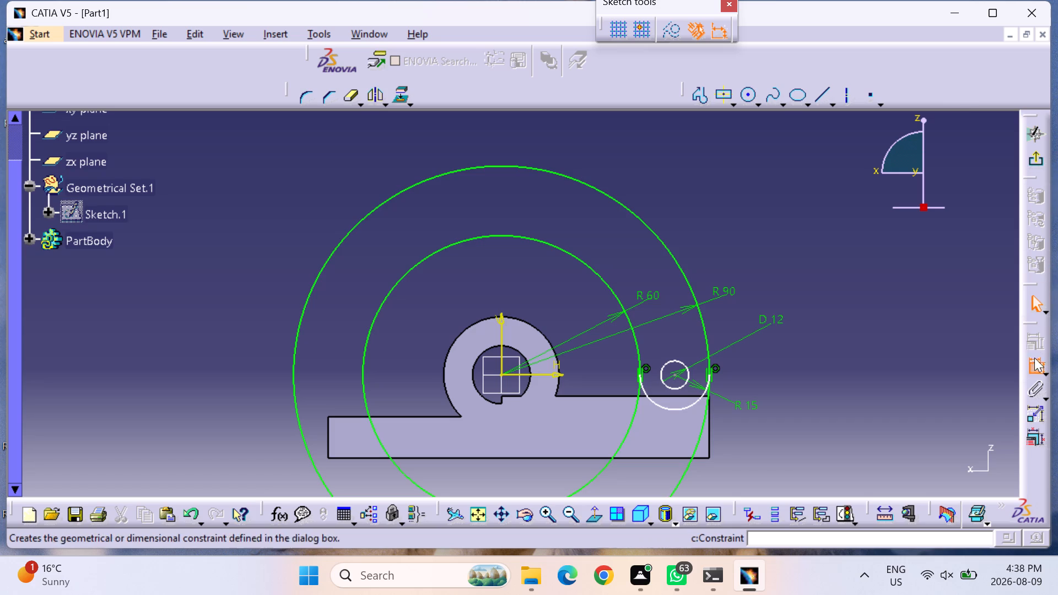
click(519, 373)
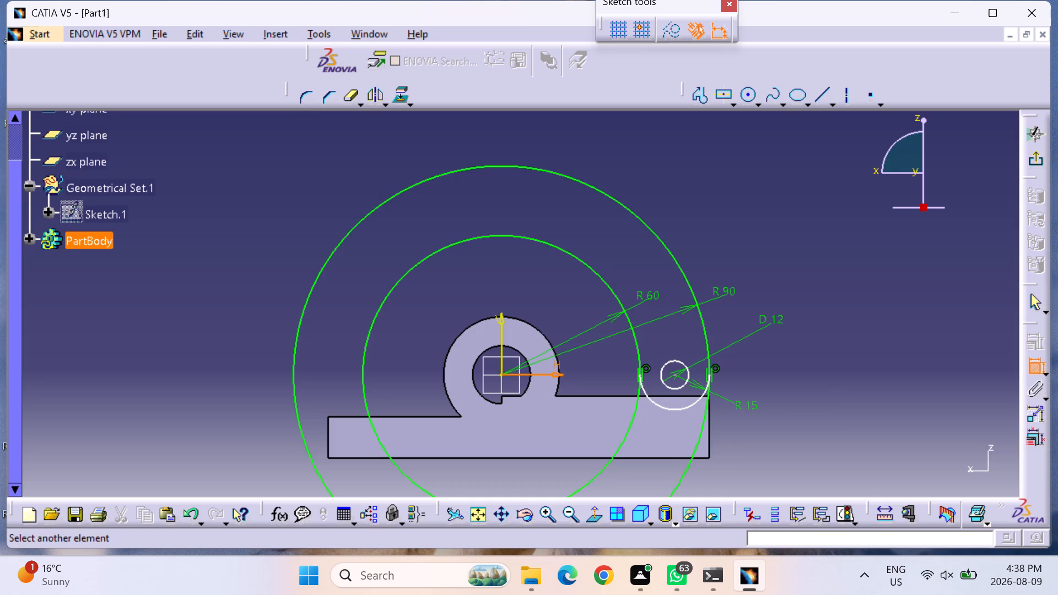
click(675, 374)
right_click(675, 374)
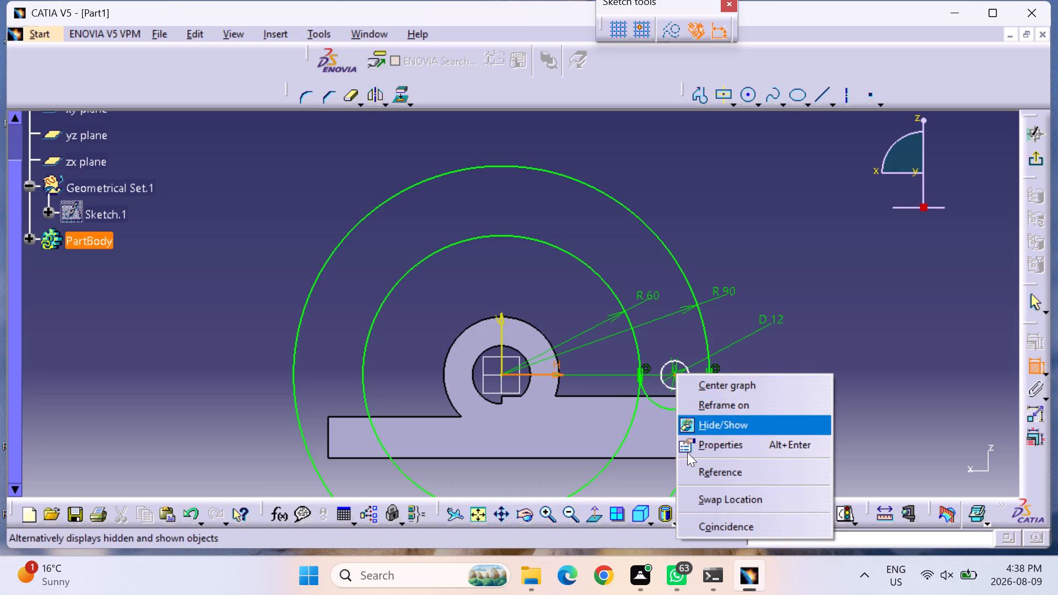
click(715, 522)
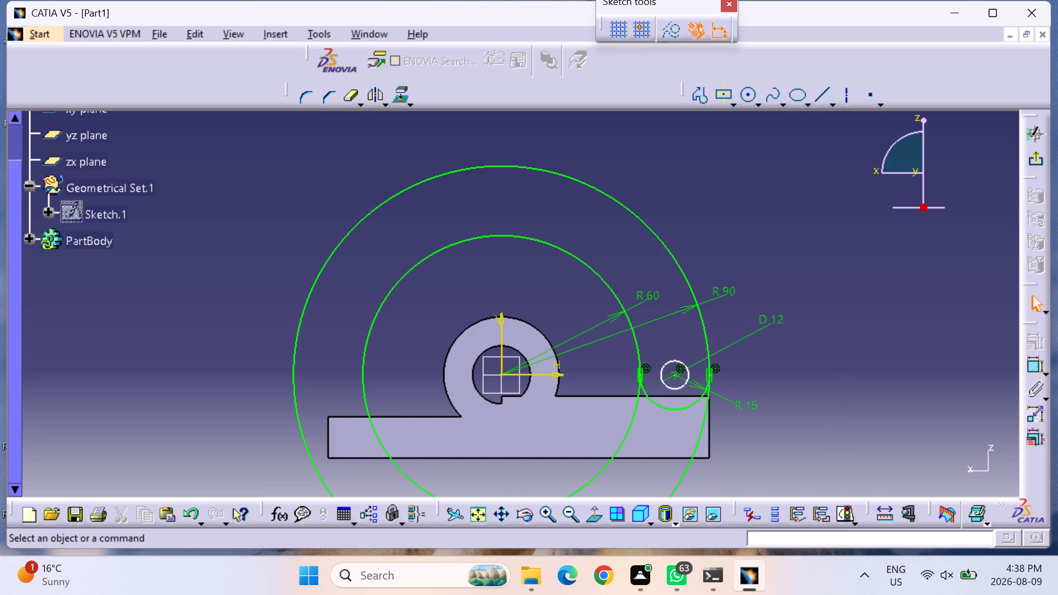
Add a concentricity constraint between the R 15 arc and the 12 mm circle.
click(1033, 364)
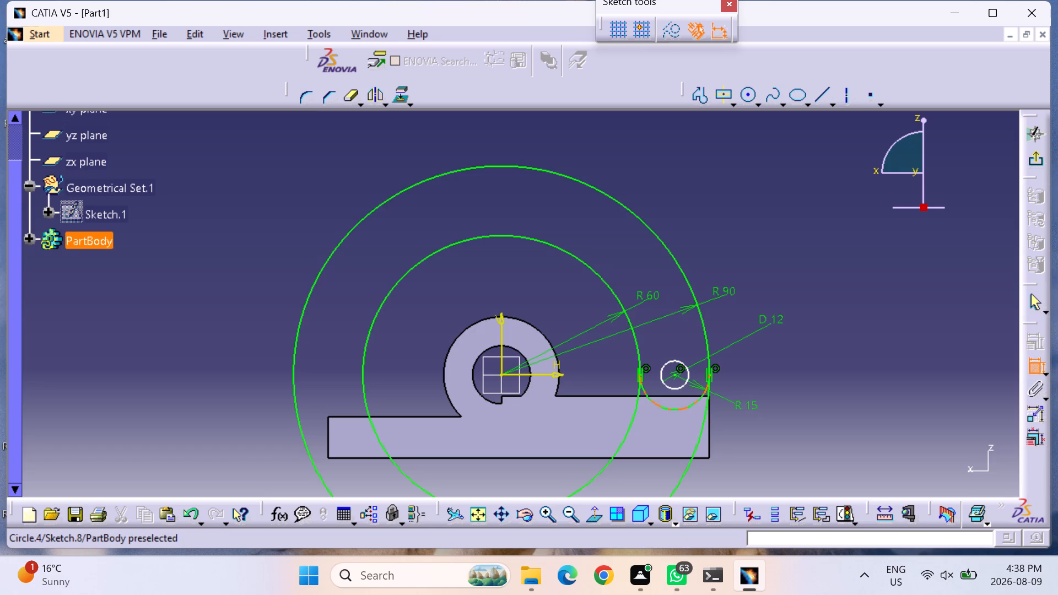
click(693, 404)
click(684, 386)
right_click(699, 394)
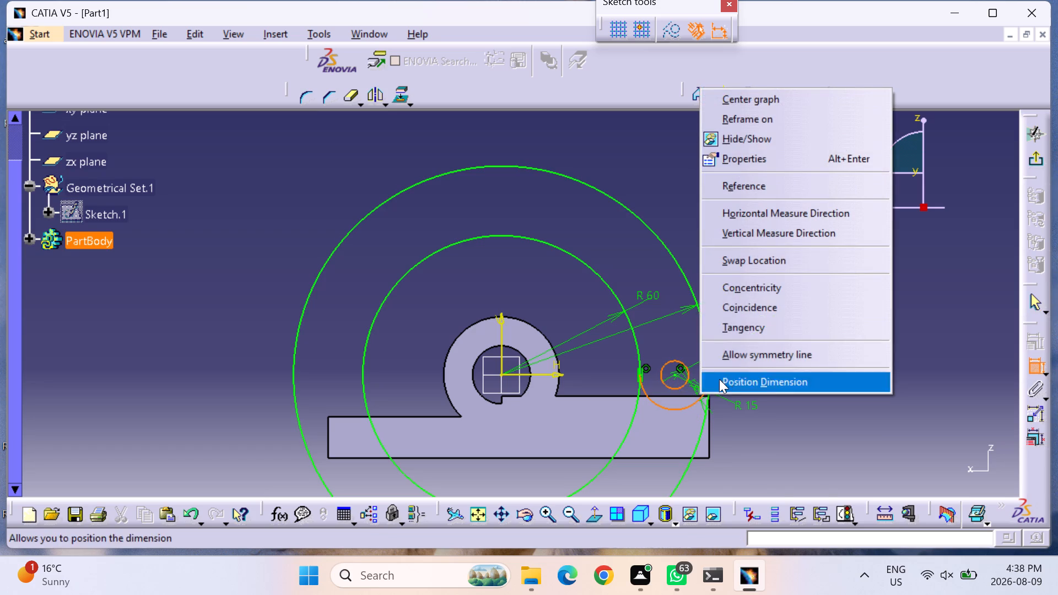
click(768, 288)
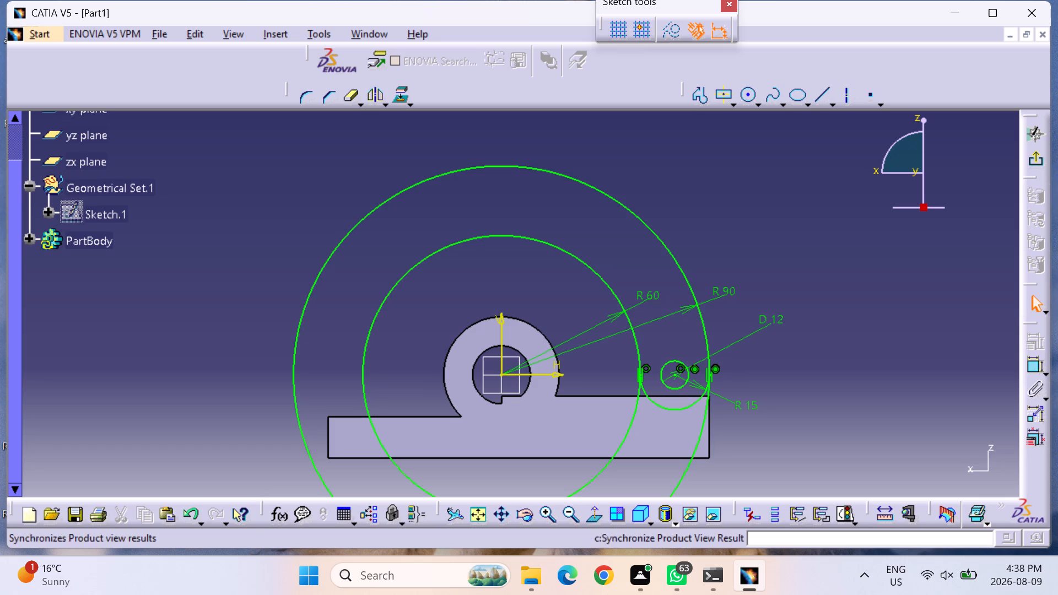
Sketch four lines from the origin past the R 90 circle: horizontal, inclined at about 26°, more steeply inclined, and vertical about 101 mm long.
click(823, 95)
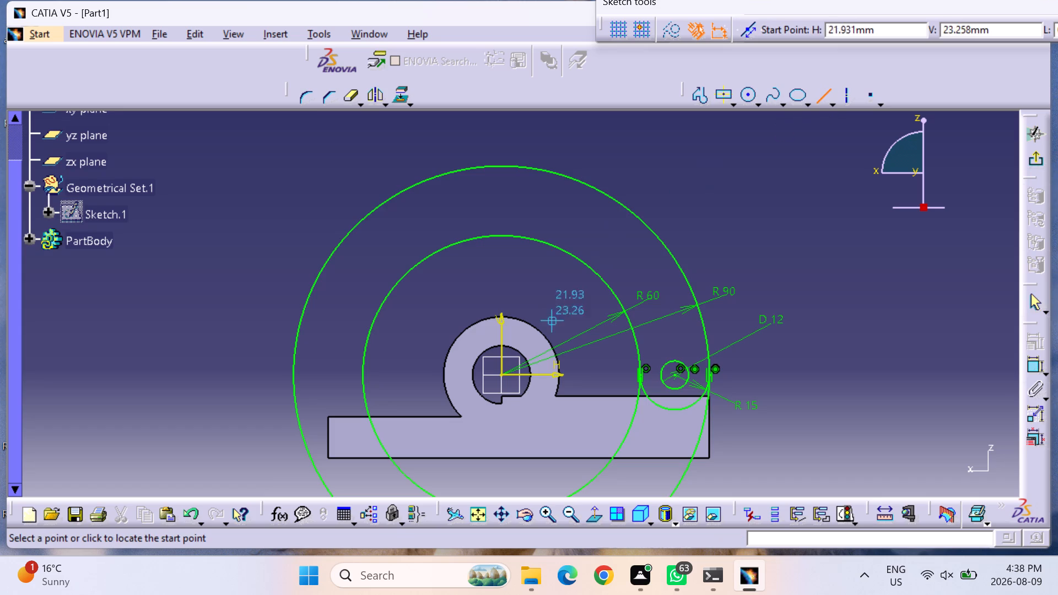
click(501, 375)
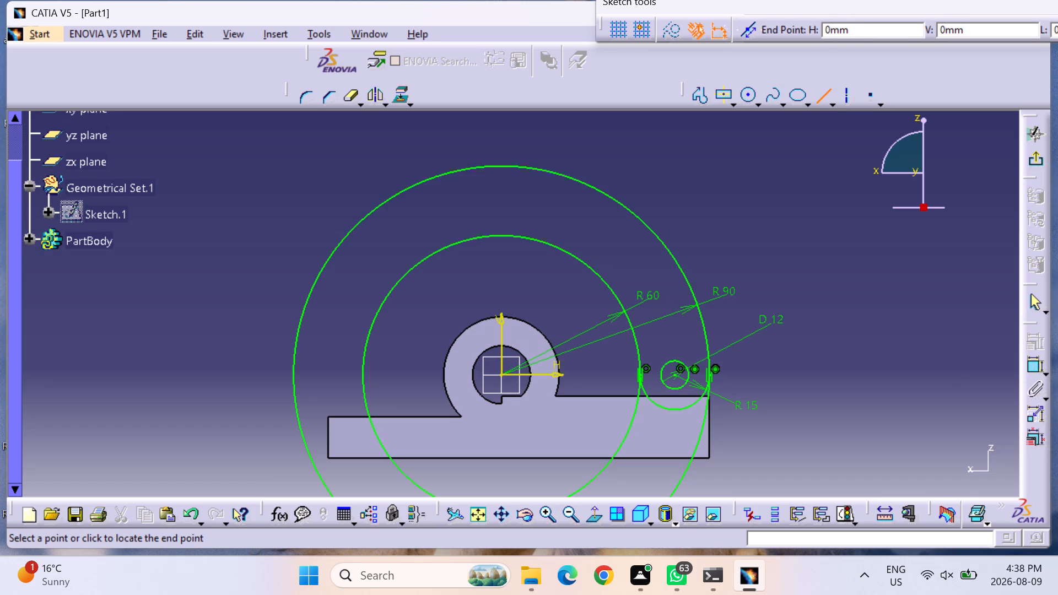
click(773, 374)
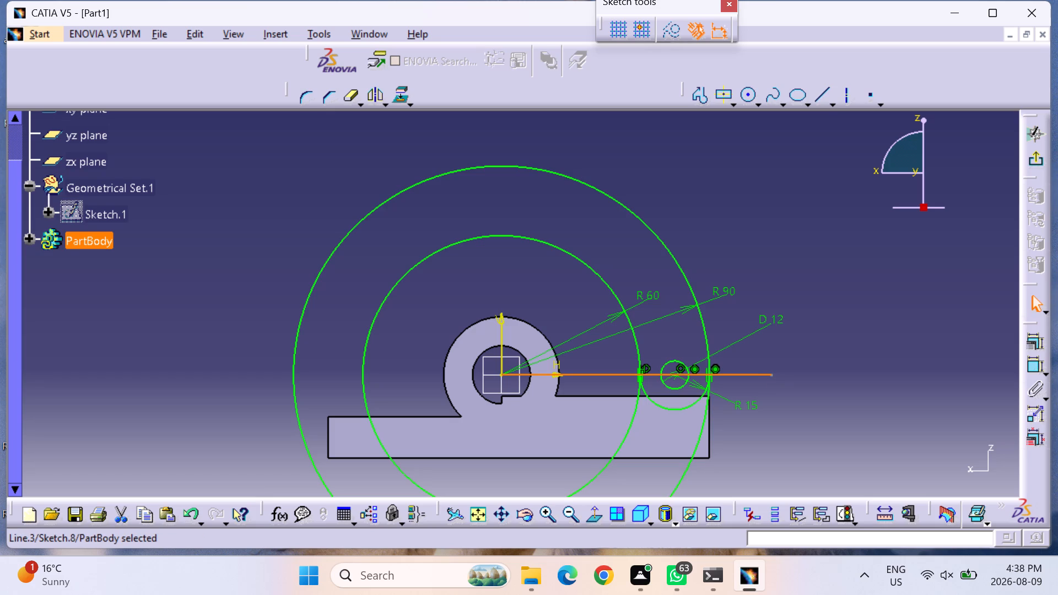
click(818, 98)
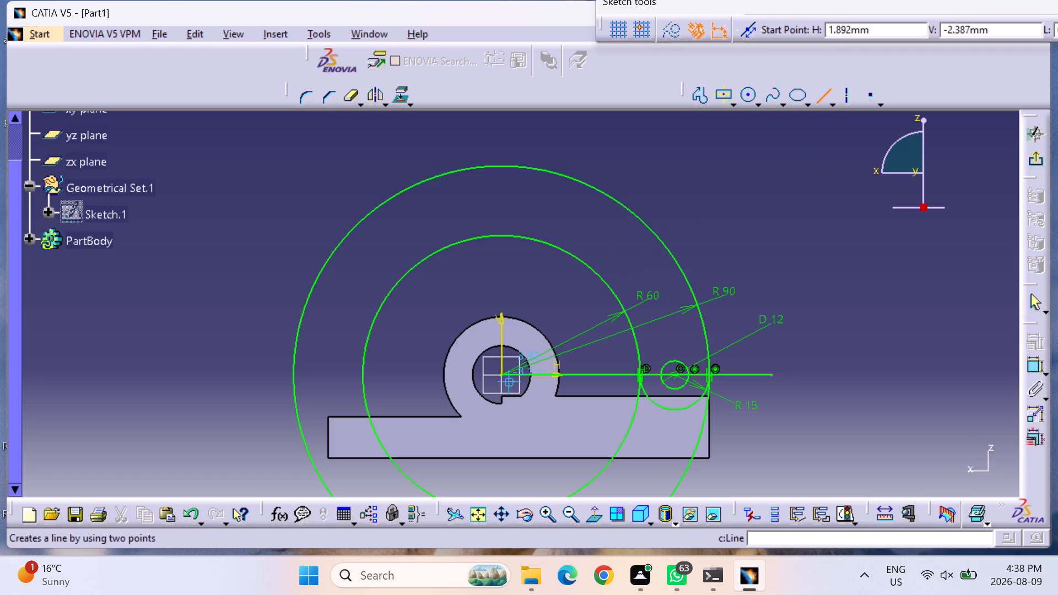
click(503, 372)
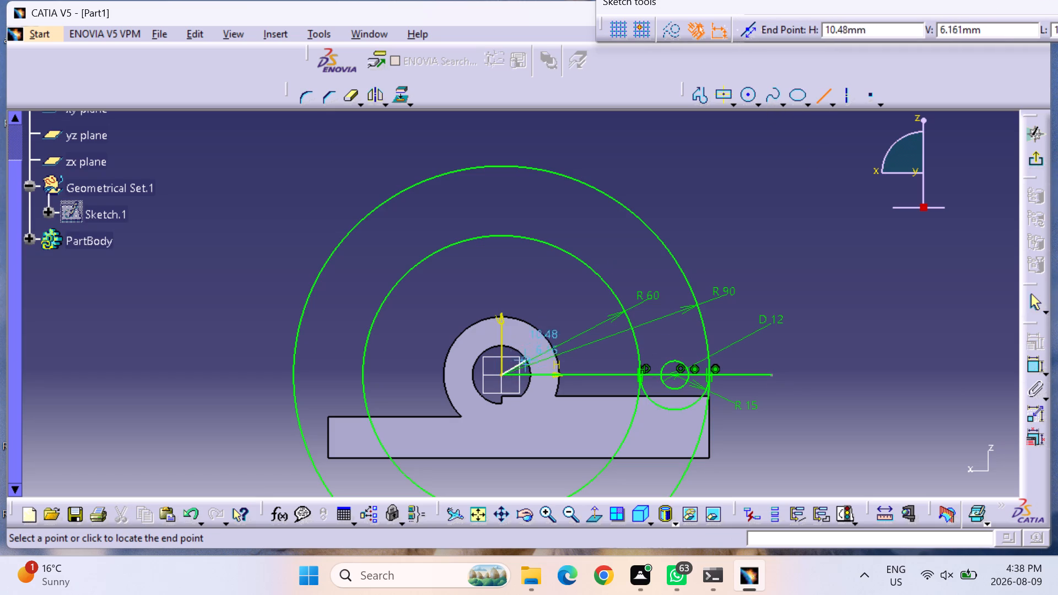
click(742, 255)
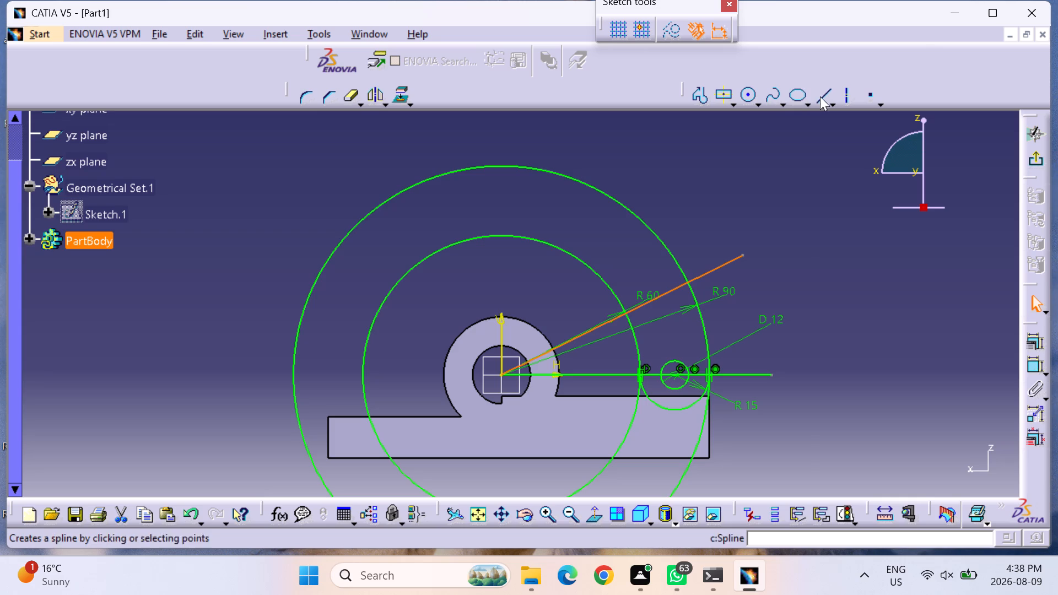
click(820, 96)
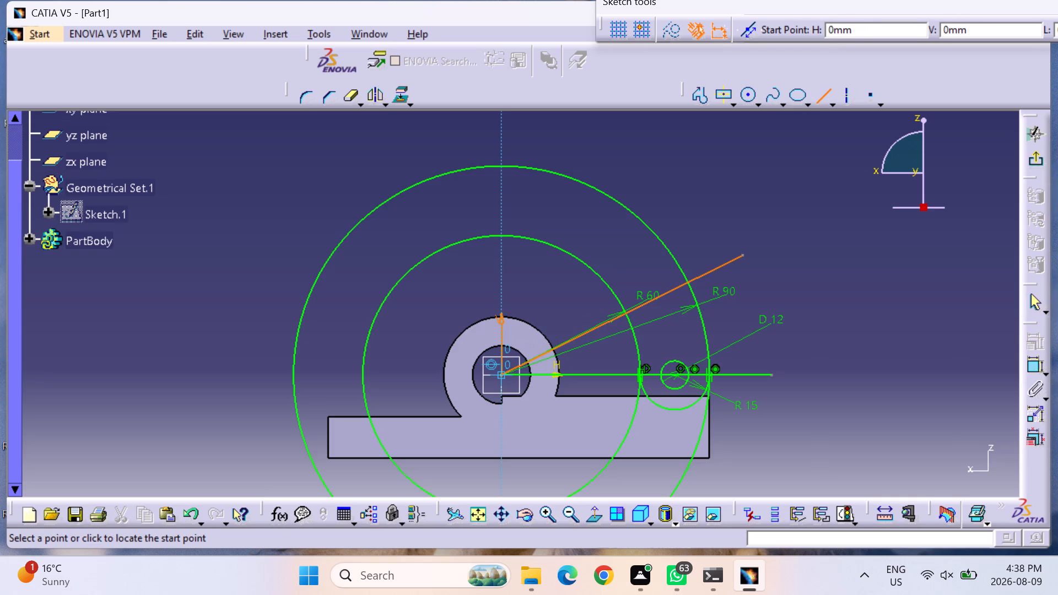
click(503, 372)
click(627, 172)
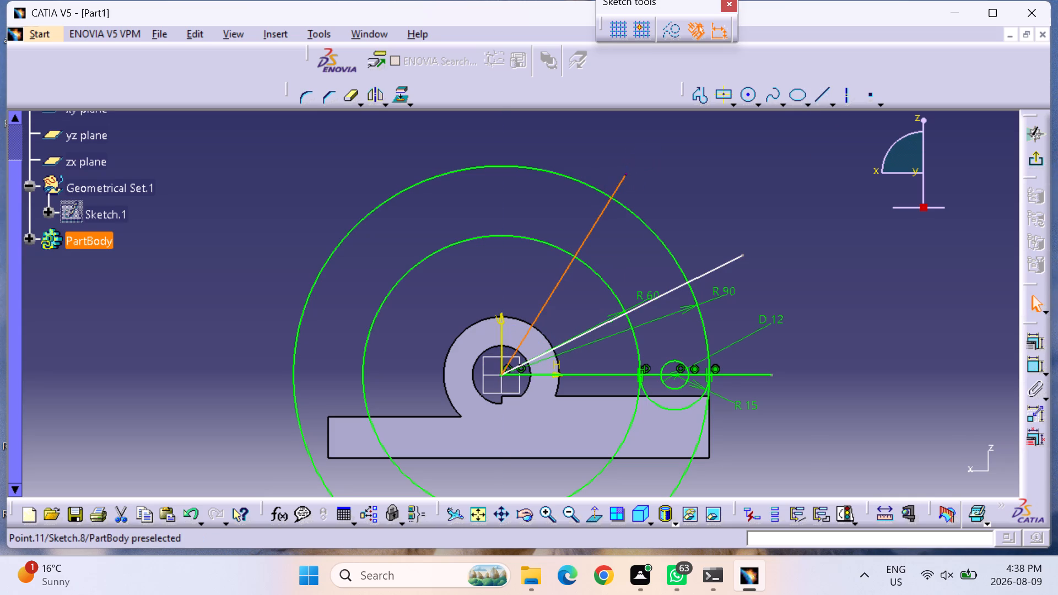
click(816, 99)
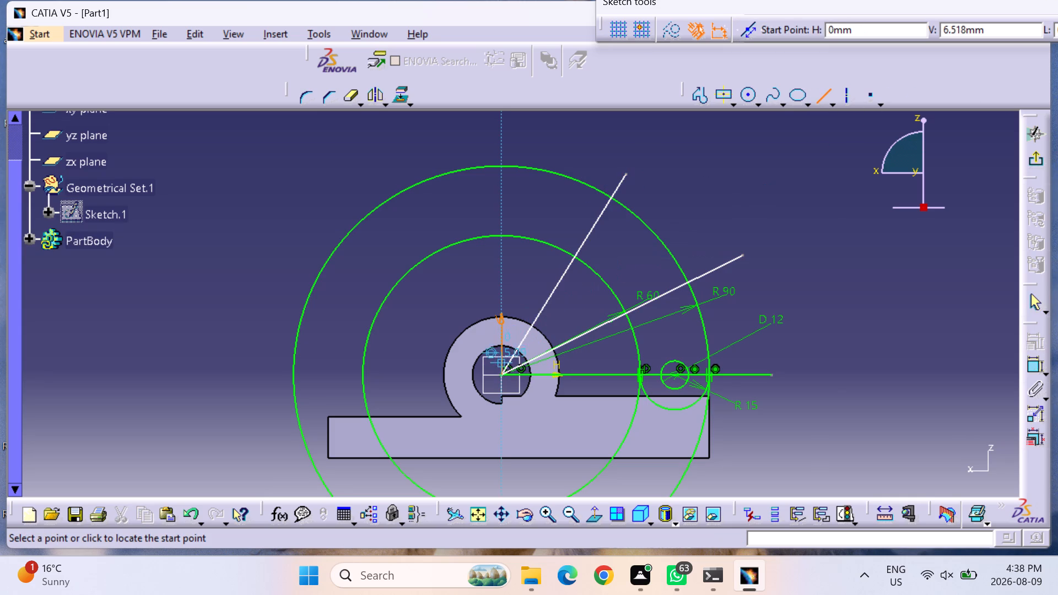
click(503, 368)
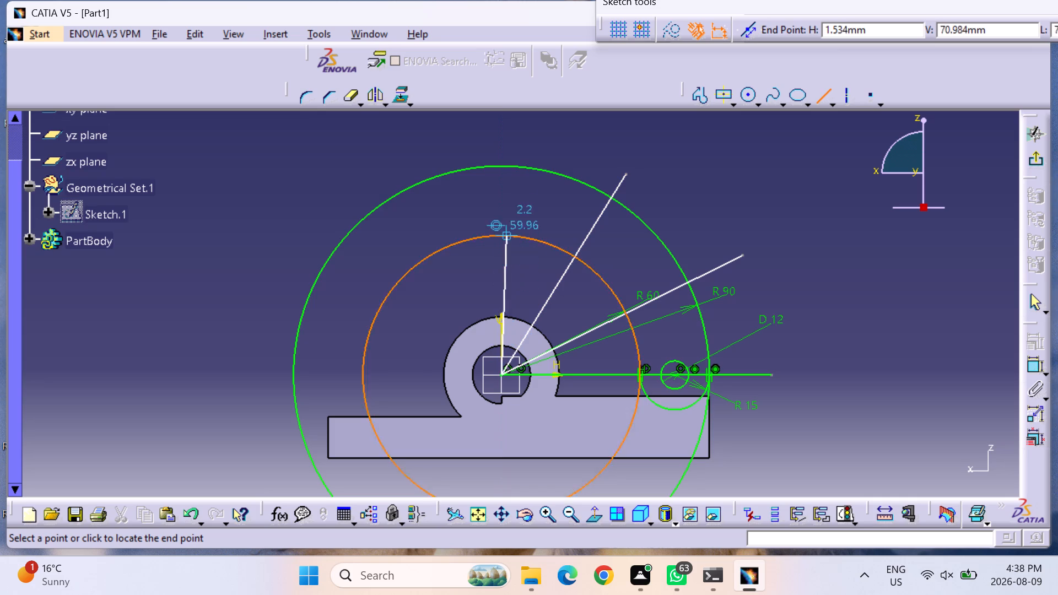
click(502, 140)
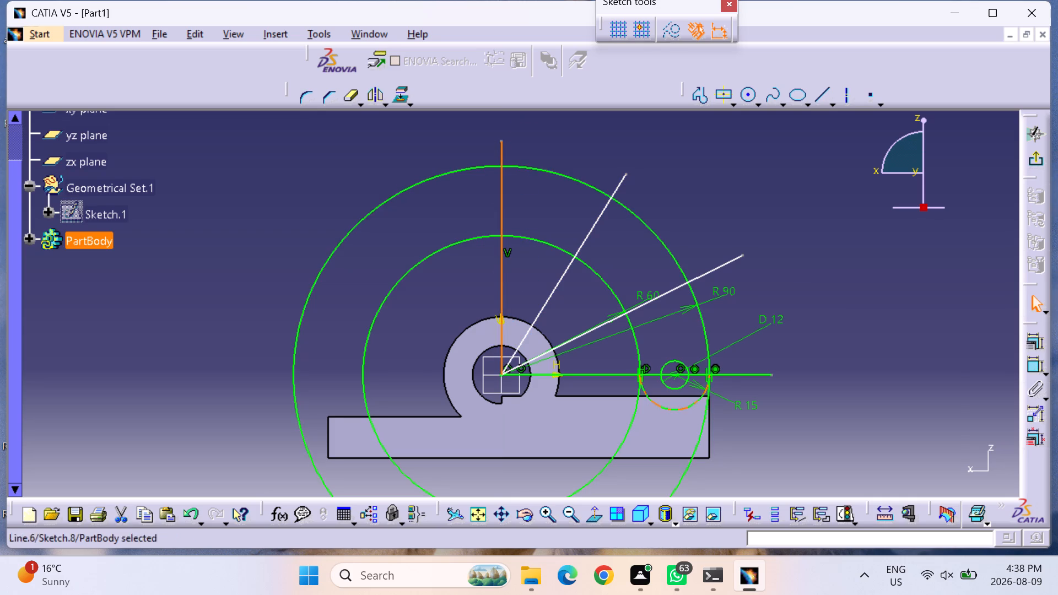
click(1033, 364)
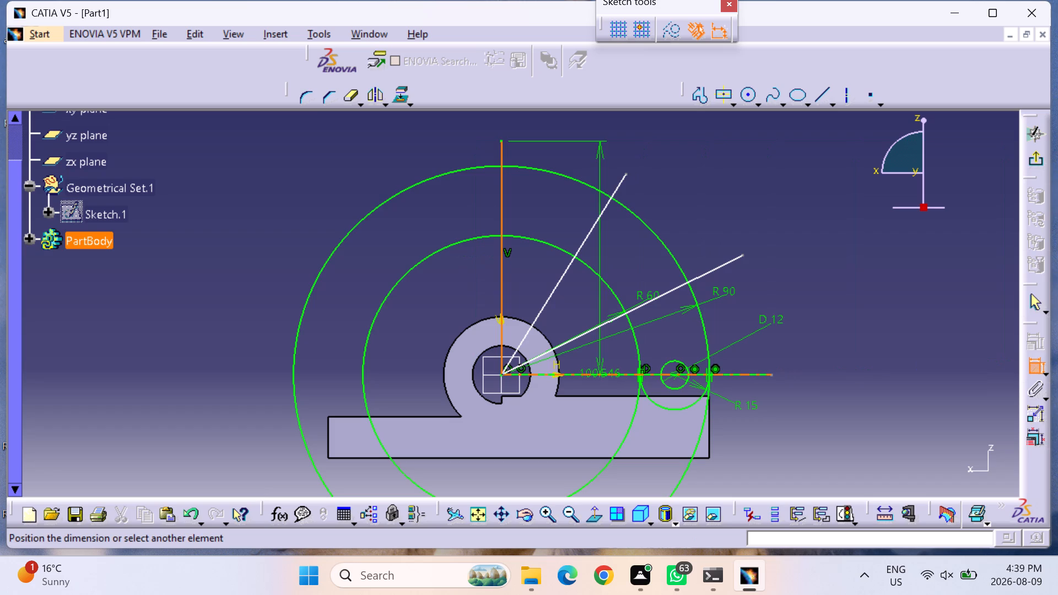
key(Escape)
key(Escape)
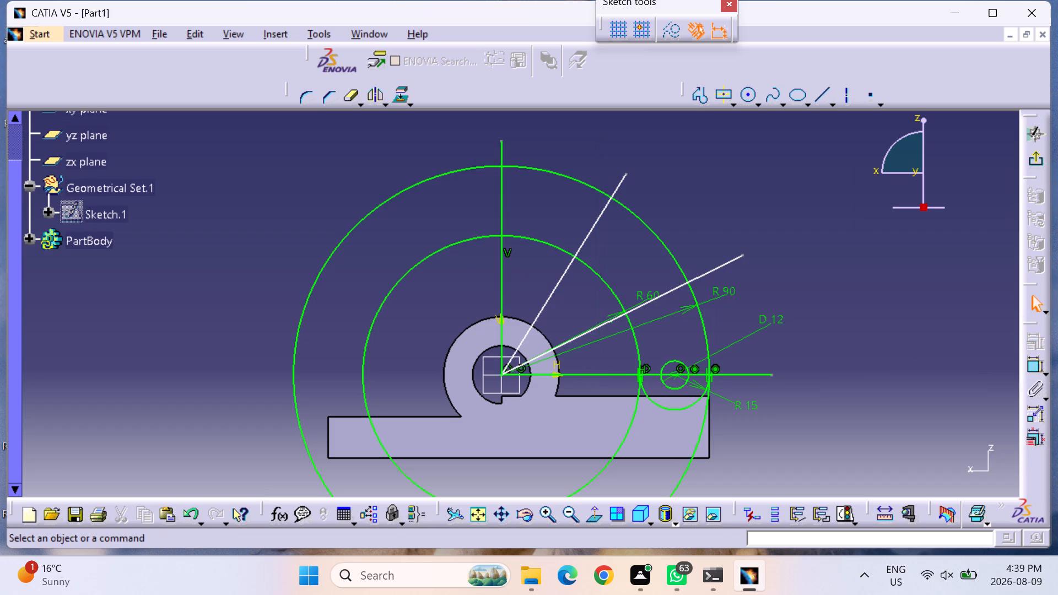
Constrain the angle between the horizontal line and the lower inclined line to 30°.
click(1030, 365)
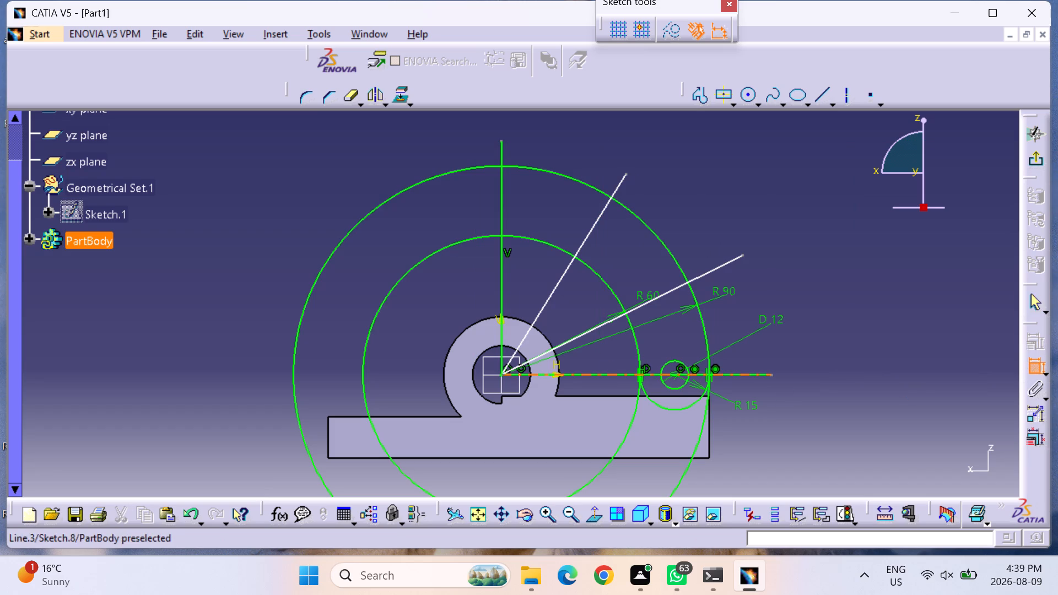
click(613, 374)
click(598, 325)
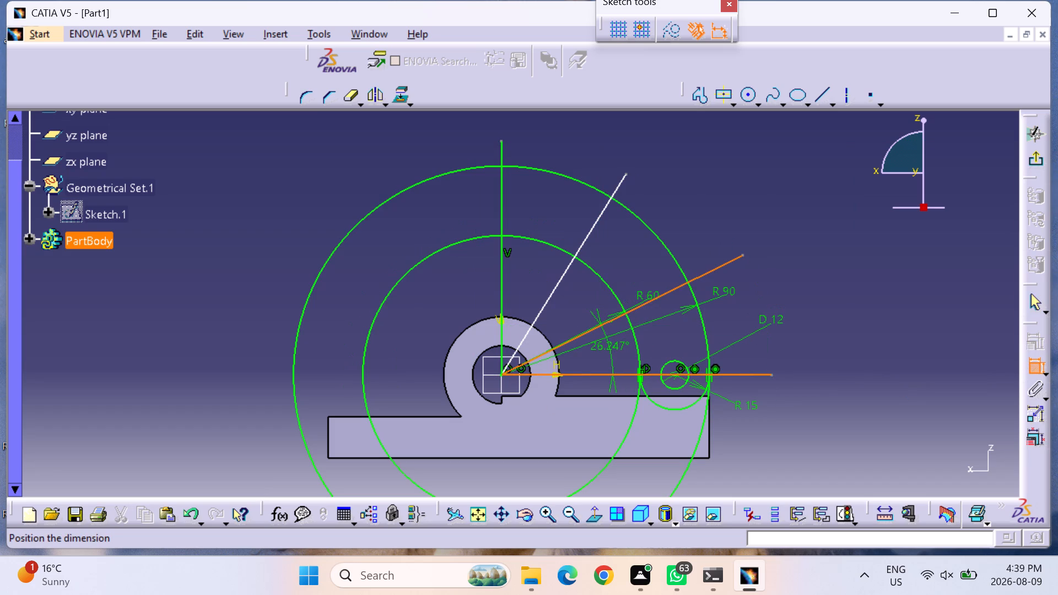
click(613, 357)
double_click(616, 352)
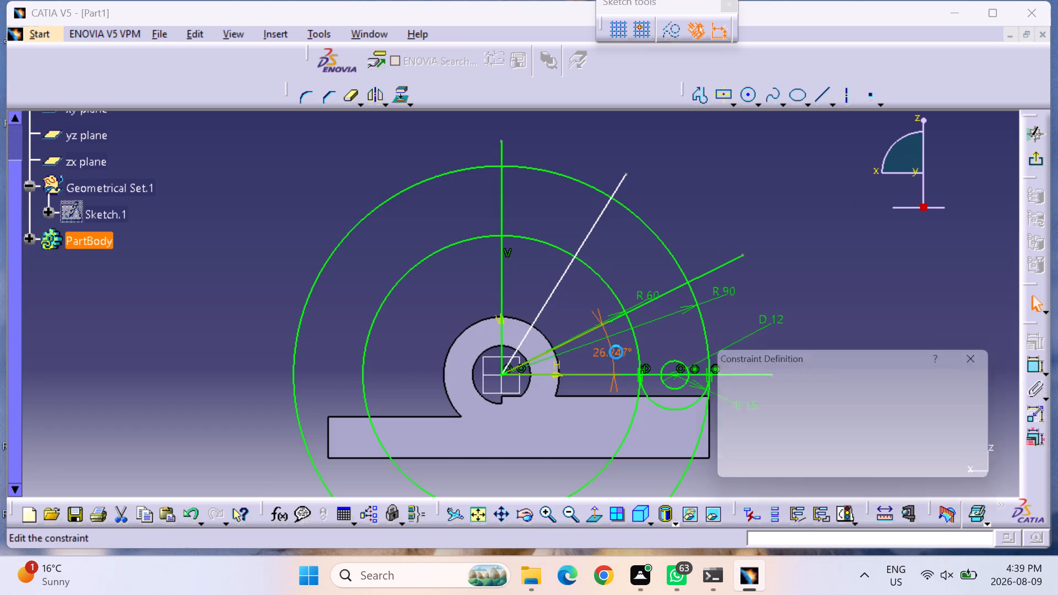
text(30)
key(Return)
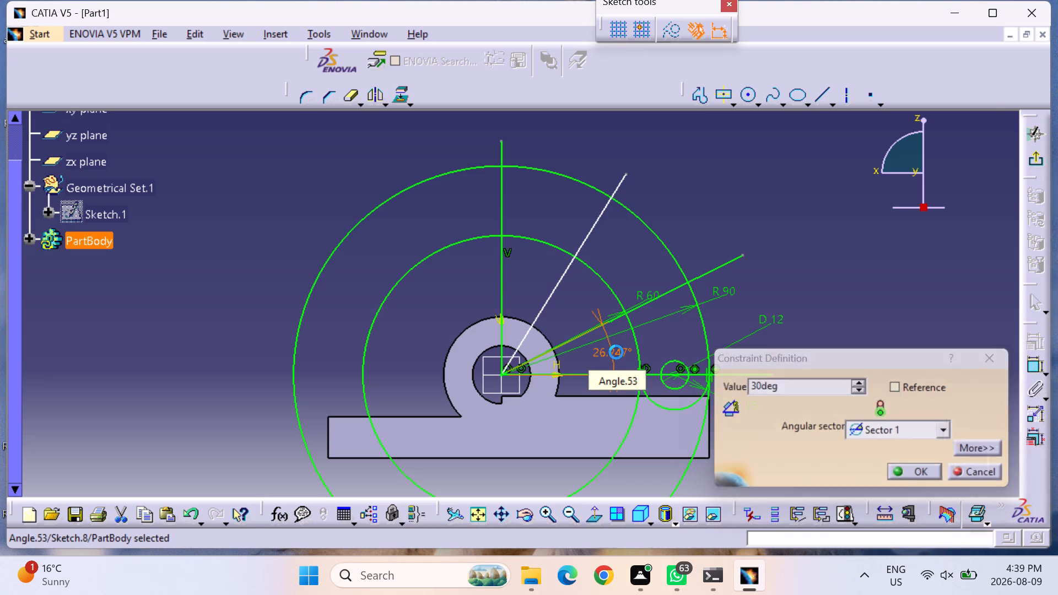
Constrain the angle between the two inclined lines to 30°.
click(1033, 363)
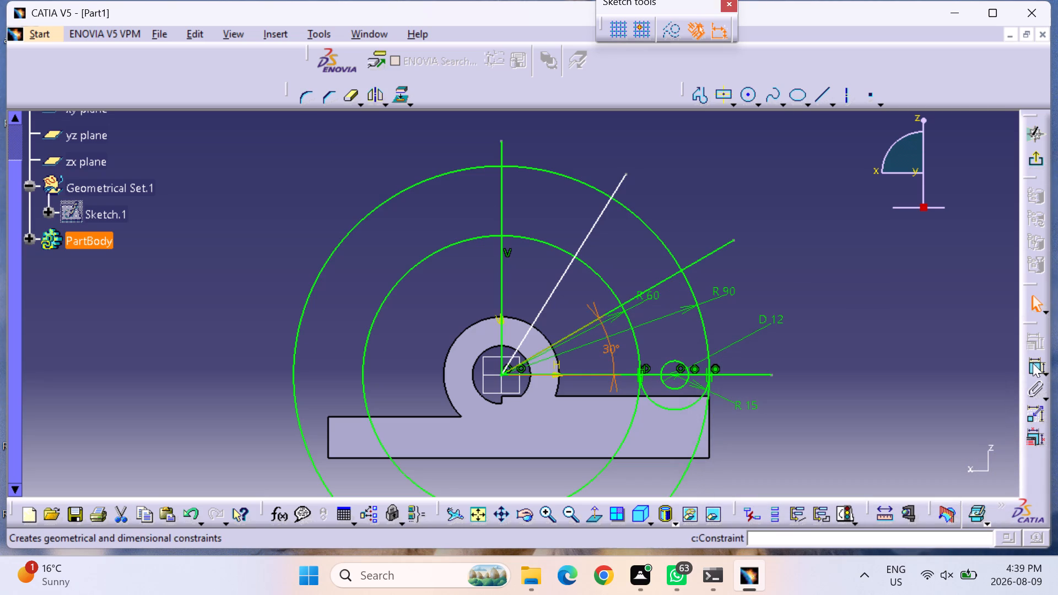
click(587, 323)
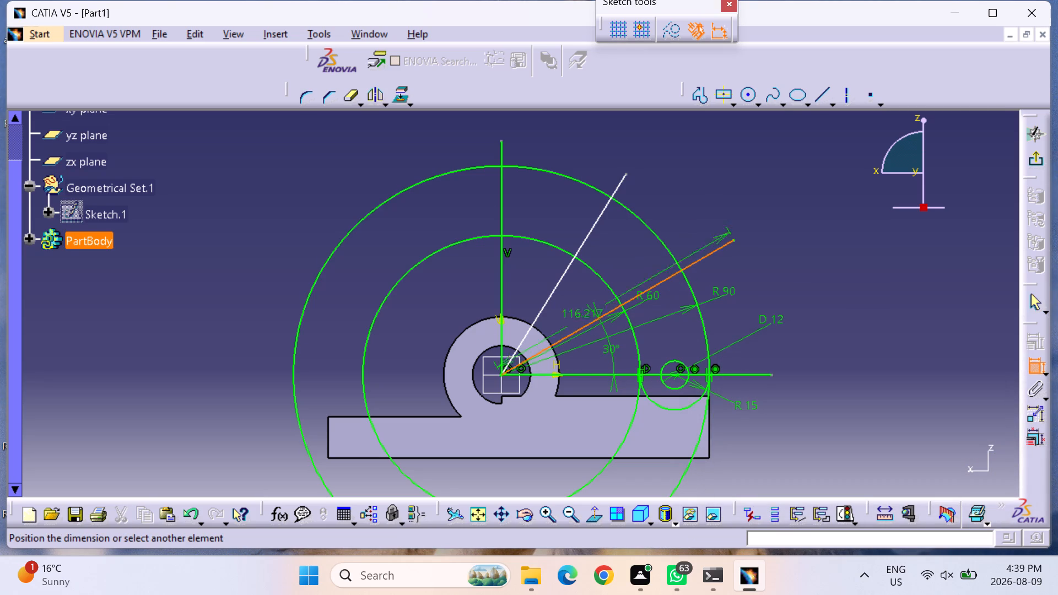
click(548, 296)
click(582, 299)
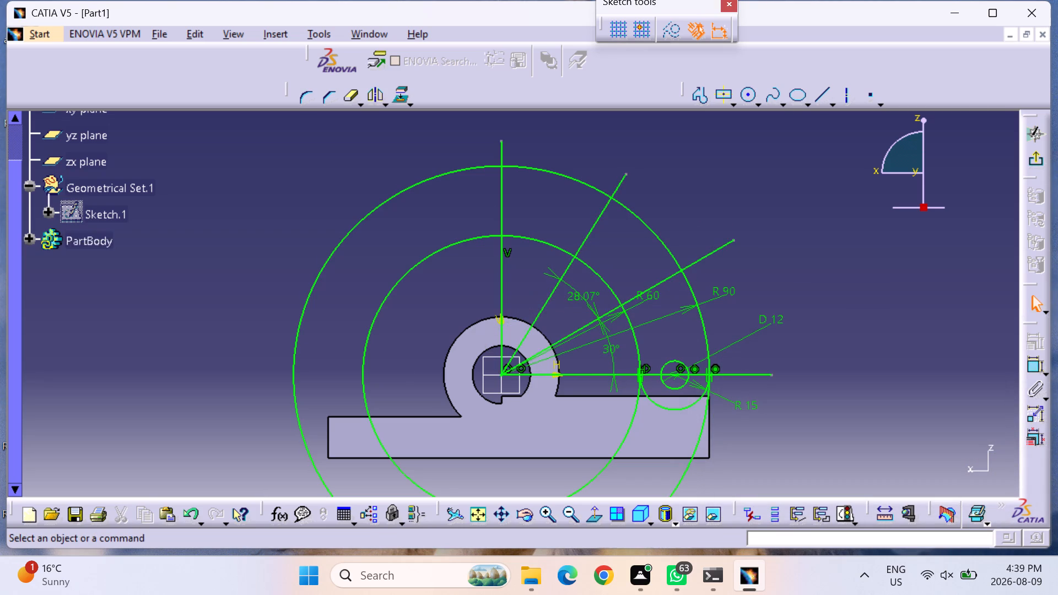
double_click(580, 296)
text(30)
key(Return)
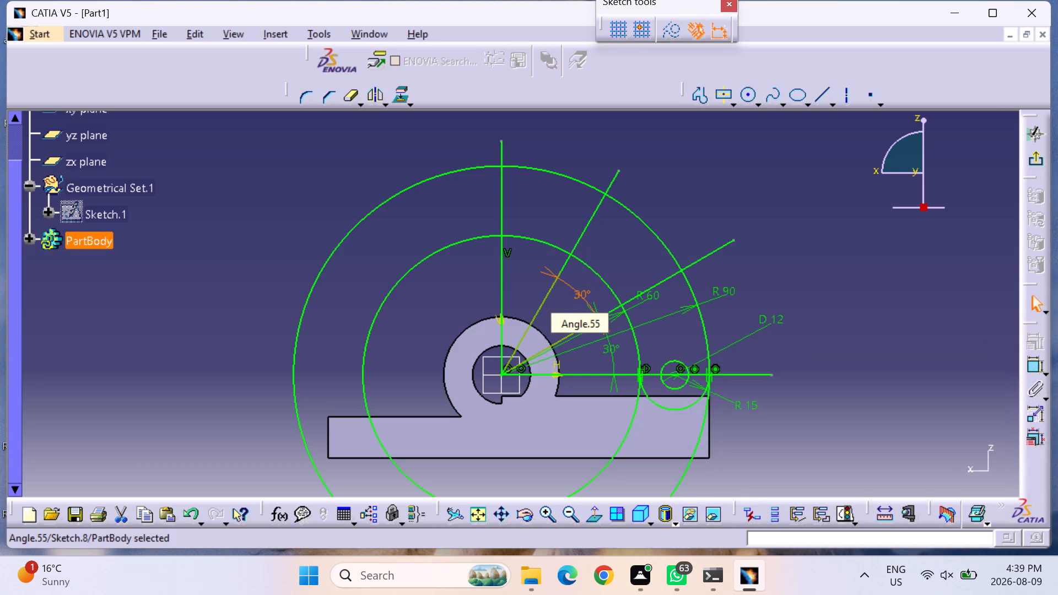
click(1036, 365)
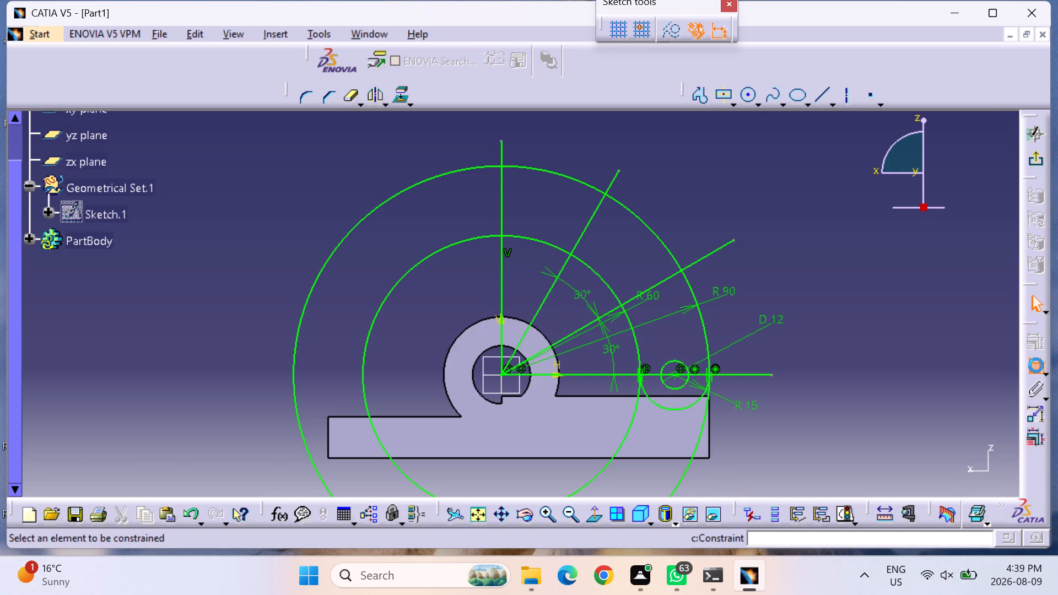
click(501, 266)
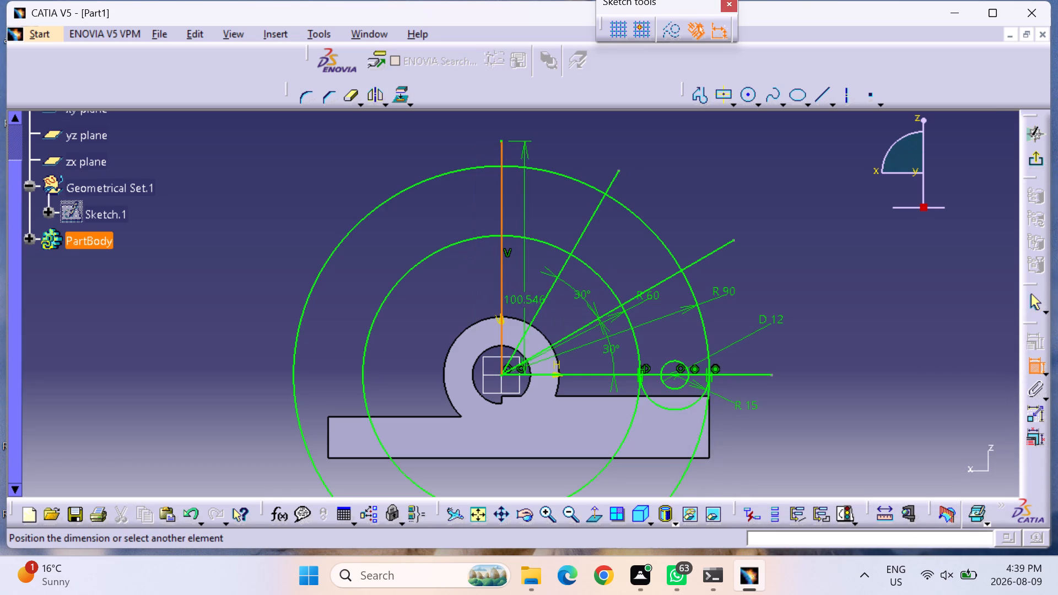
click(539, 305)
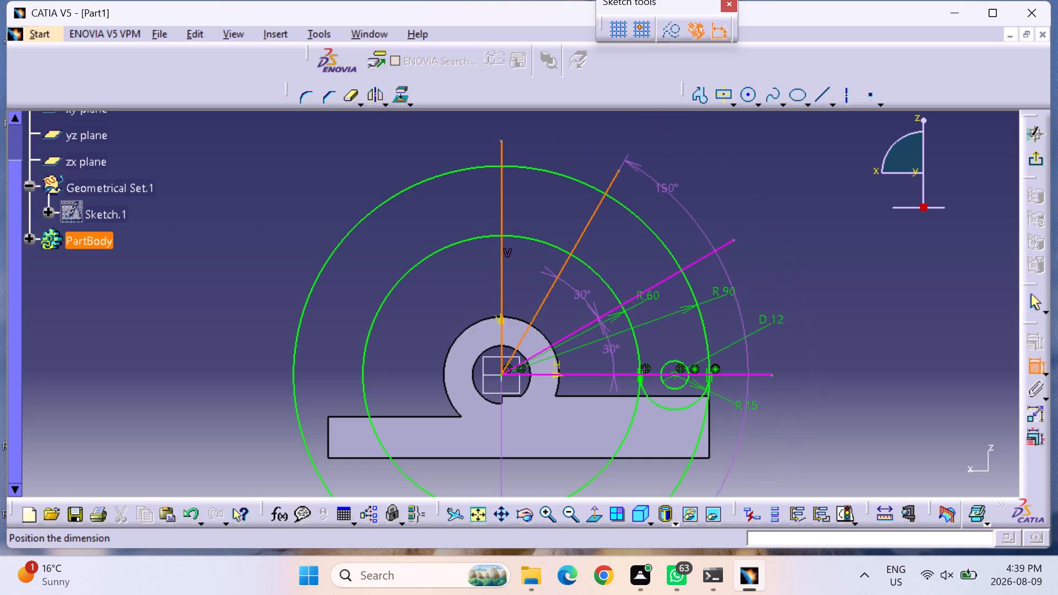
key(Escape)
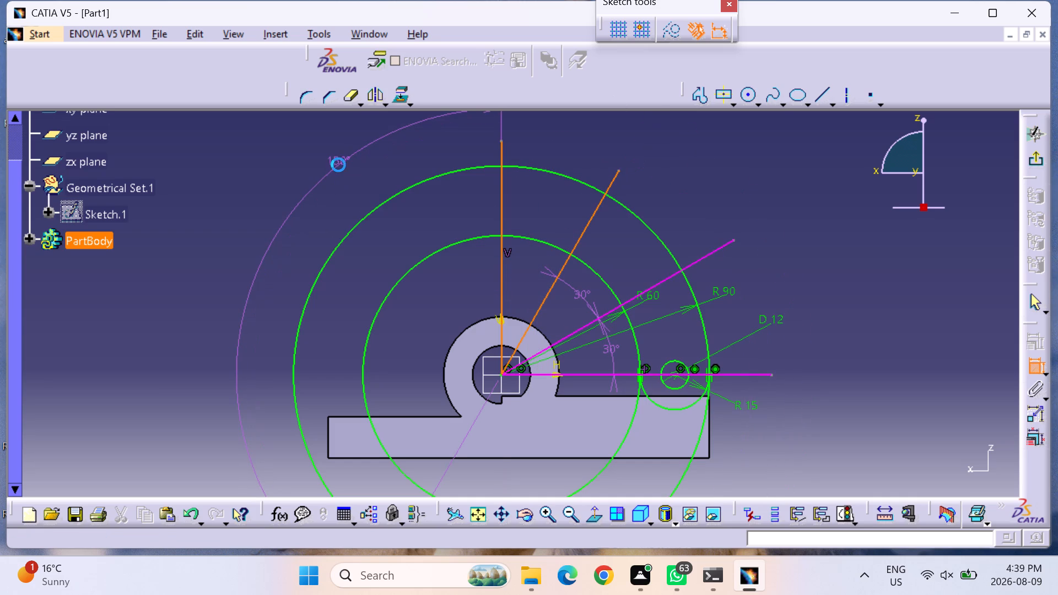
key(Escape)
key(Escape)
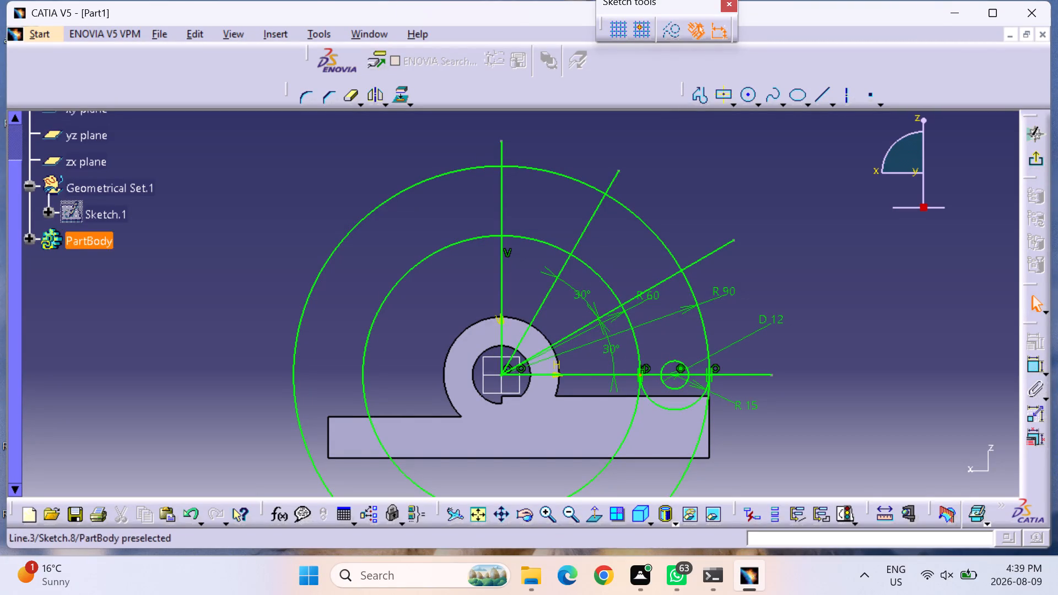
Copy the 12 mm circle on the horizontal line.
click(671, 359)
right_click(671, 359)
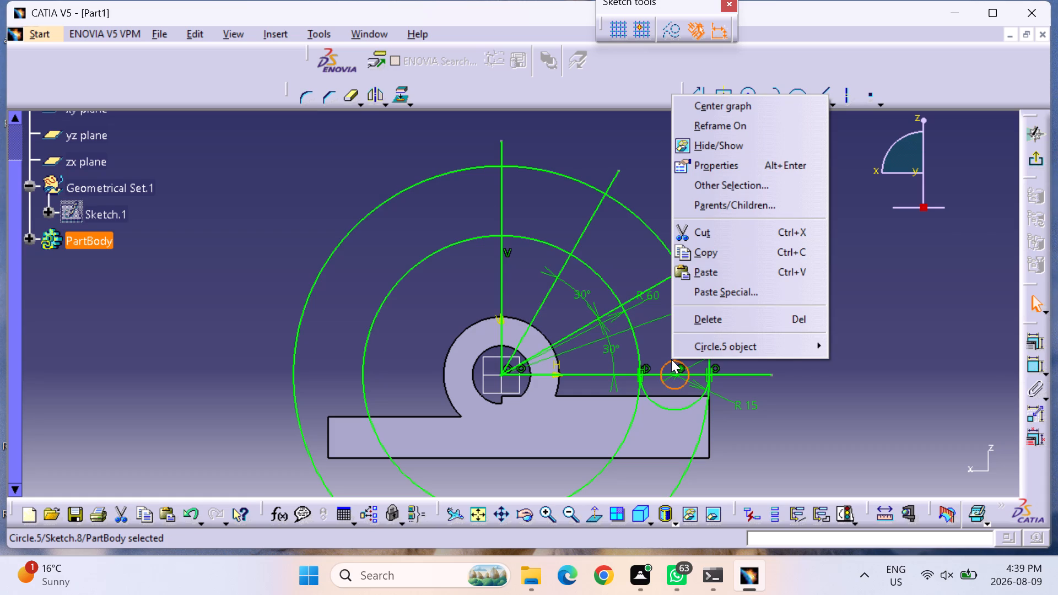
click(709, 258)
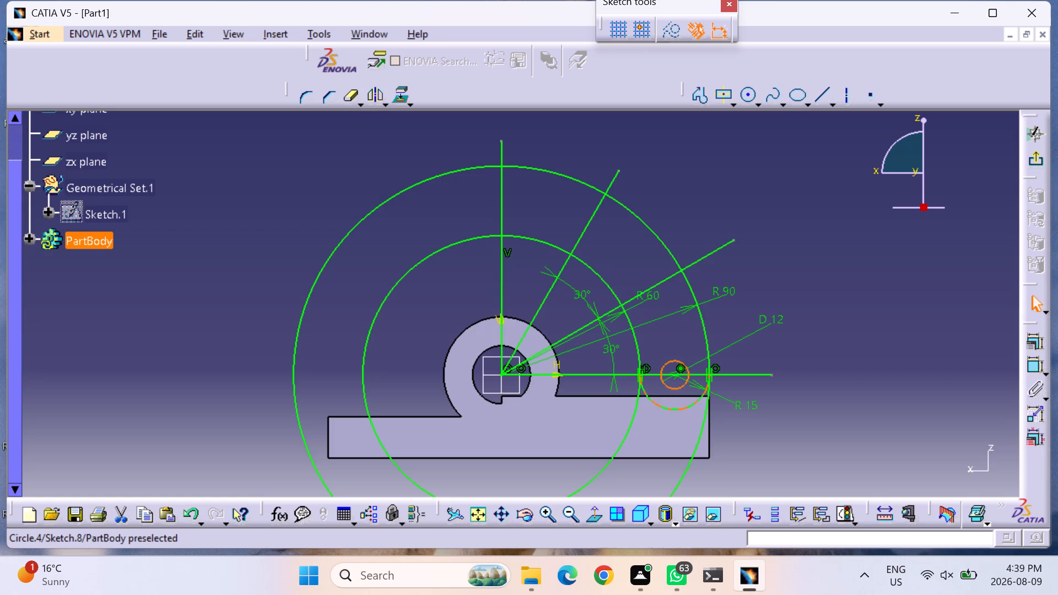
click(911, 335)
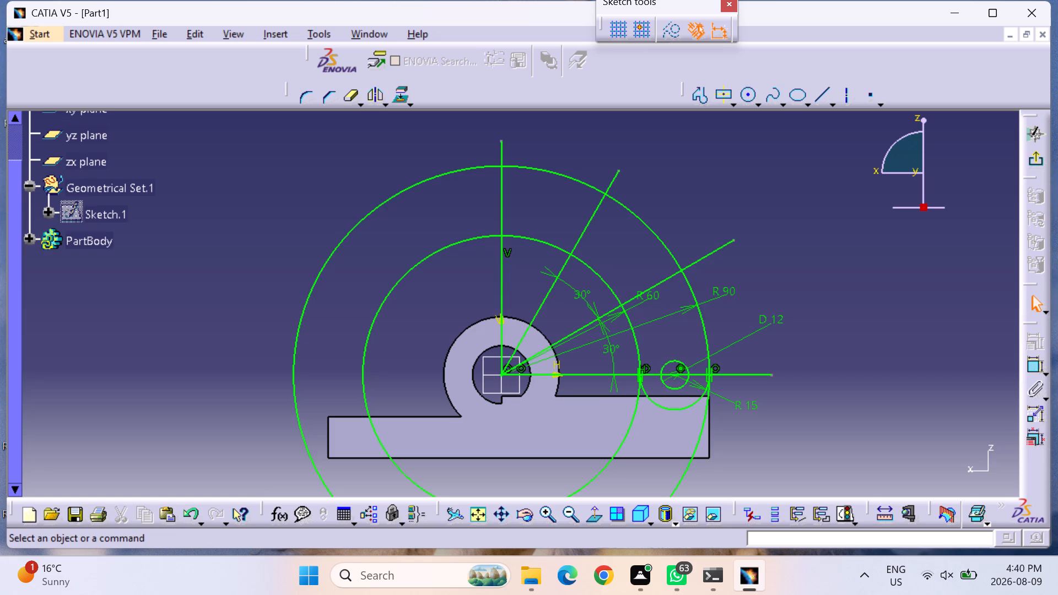
Sketch a circle centred on the origin between the R 60 and R 90 circles and constrain its radius to 75 mm.
click(751, 96)
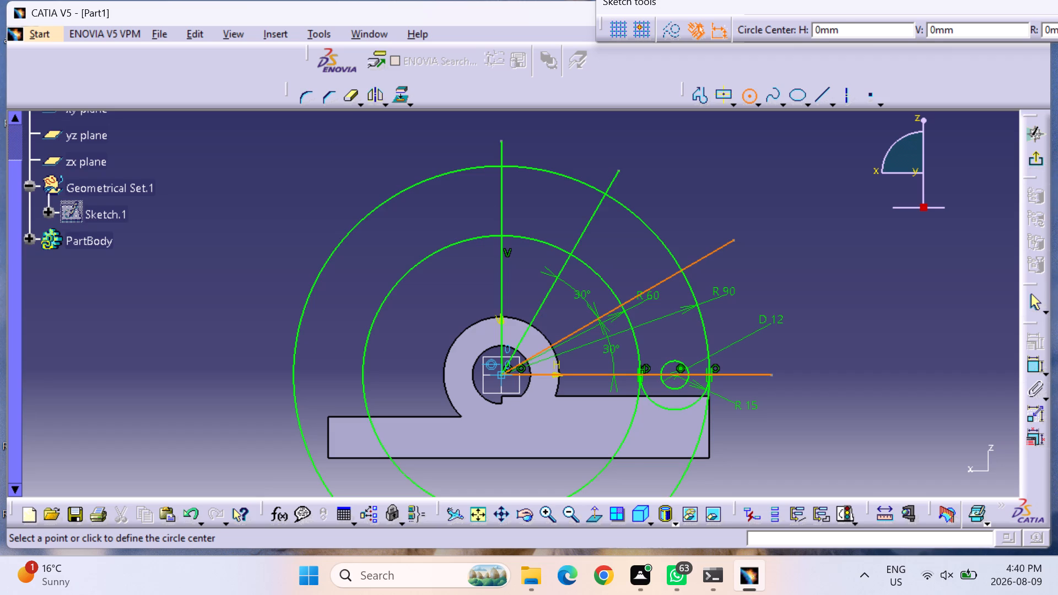
click(504, 374)
click(536, 200)
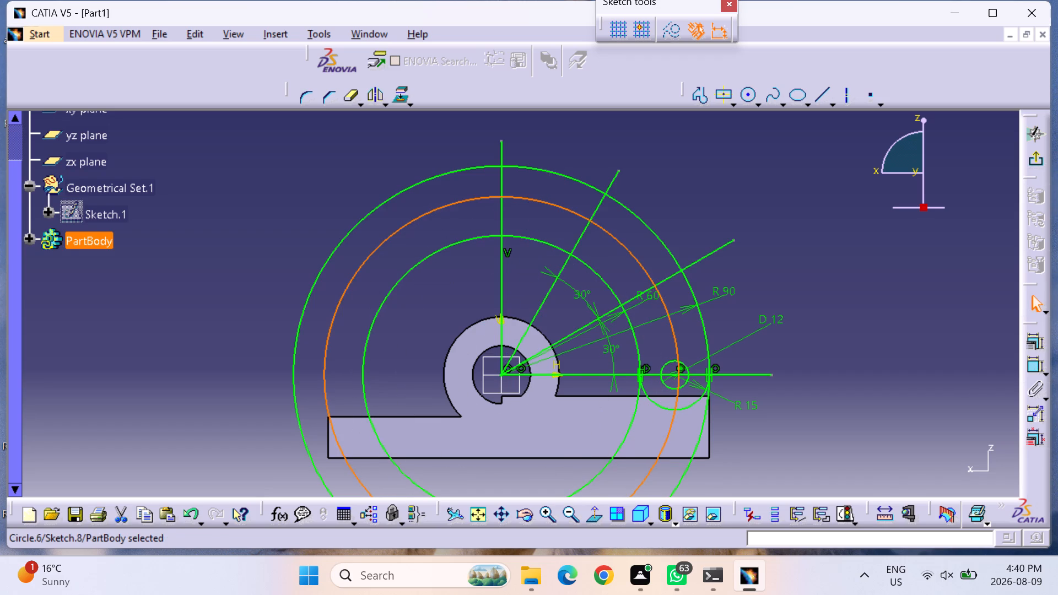
click(1037, 368)
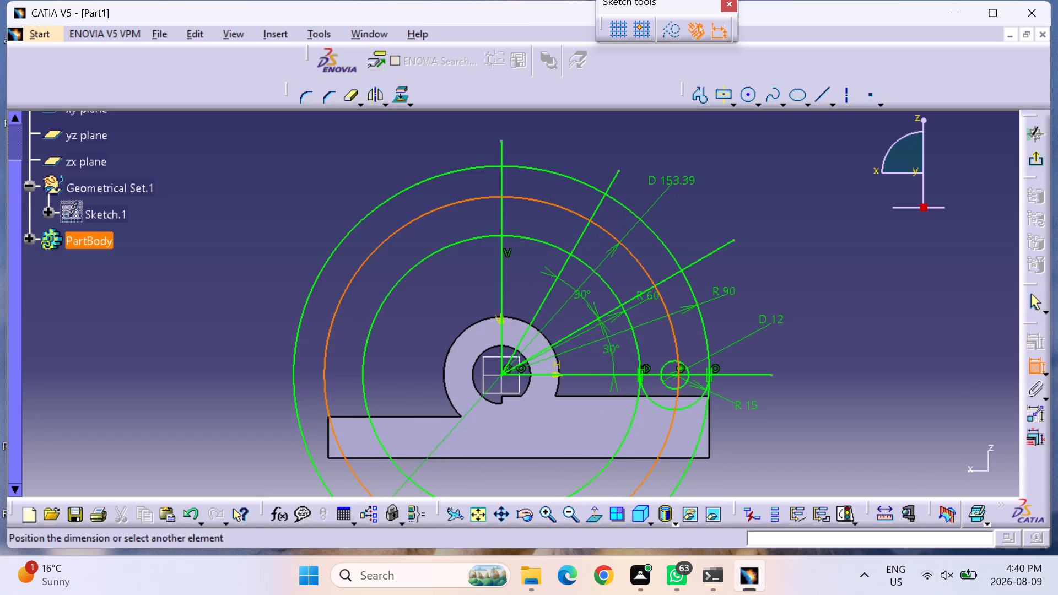
click(673, 185)
double_click(671, 177)
click(784, 427)
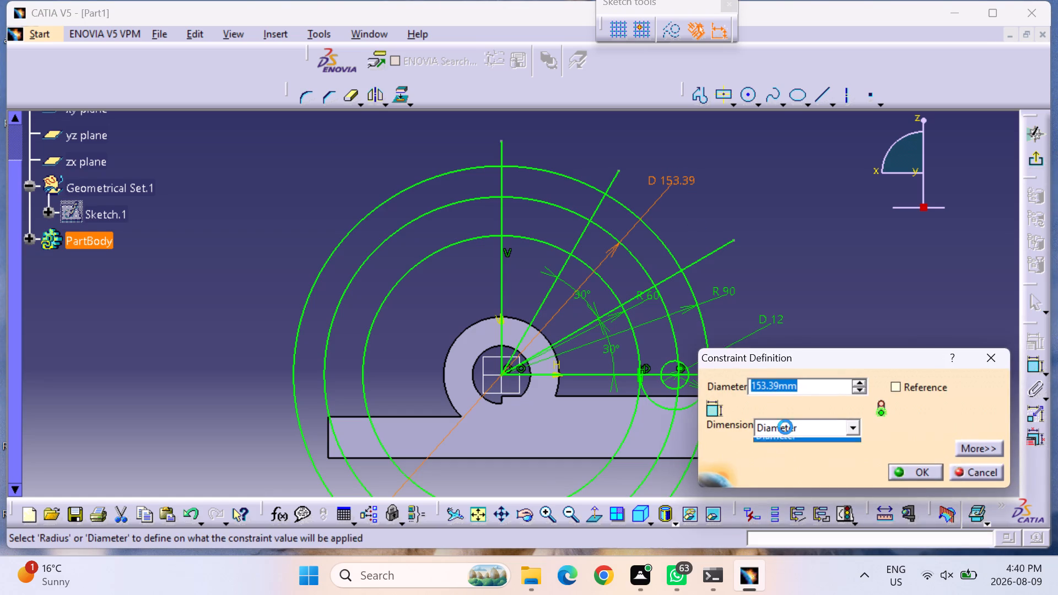
click(788, 441)
double_click(813, 385)
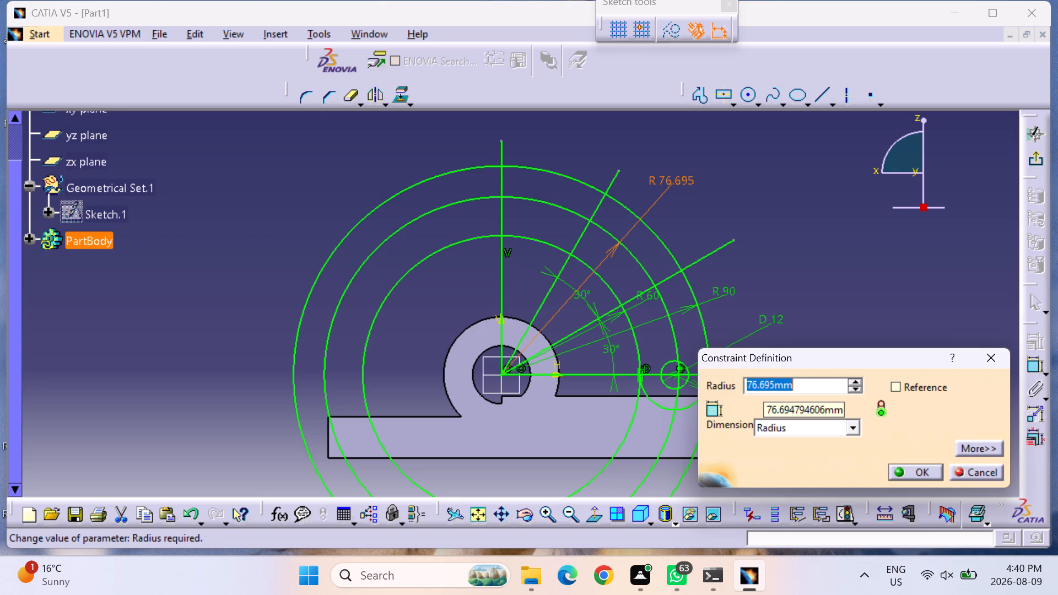
text(75)
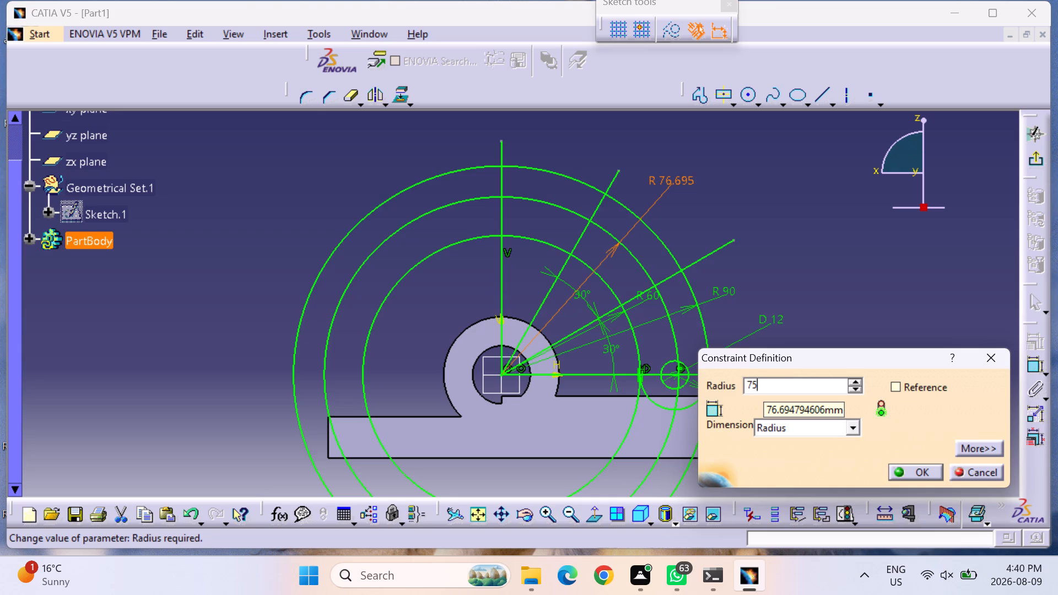
key(Return)
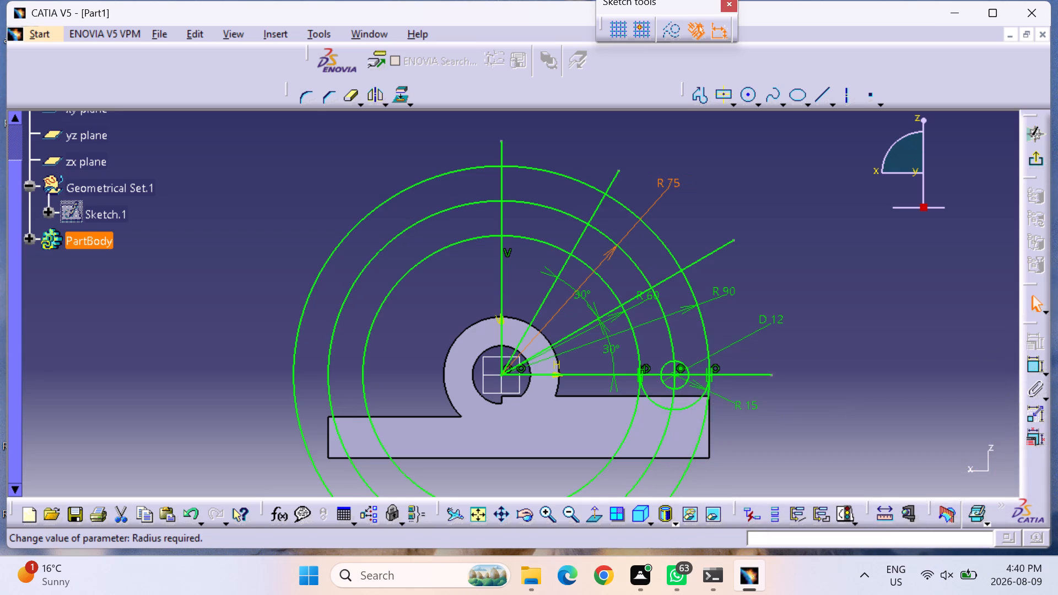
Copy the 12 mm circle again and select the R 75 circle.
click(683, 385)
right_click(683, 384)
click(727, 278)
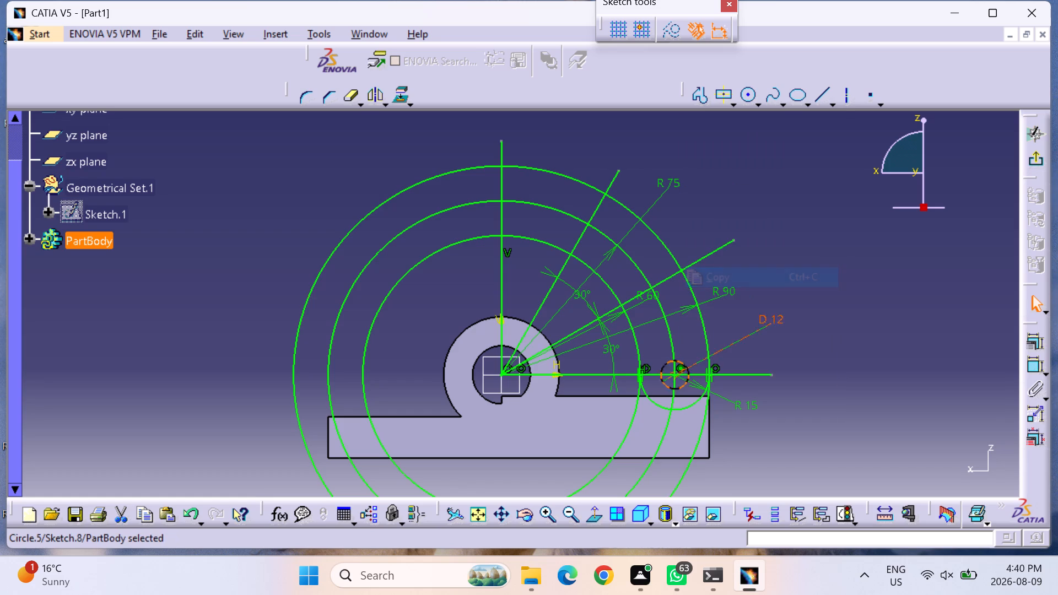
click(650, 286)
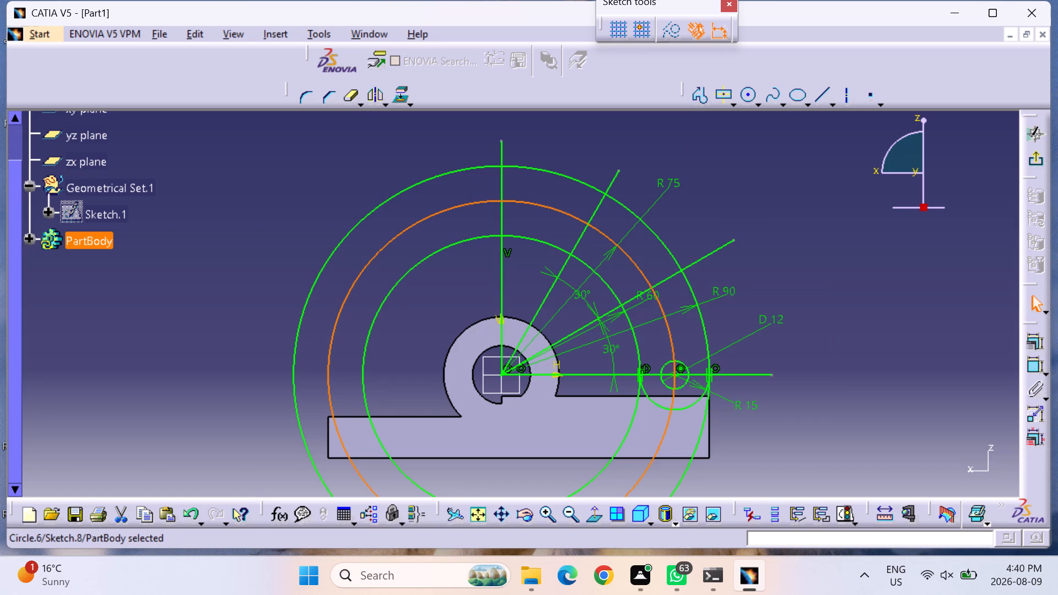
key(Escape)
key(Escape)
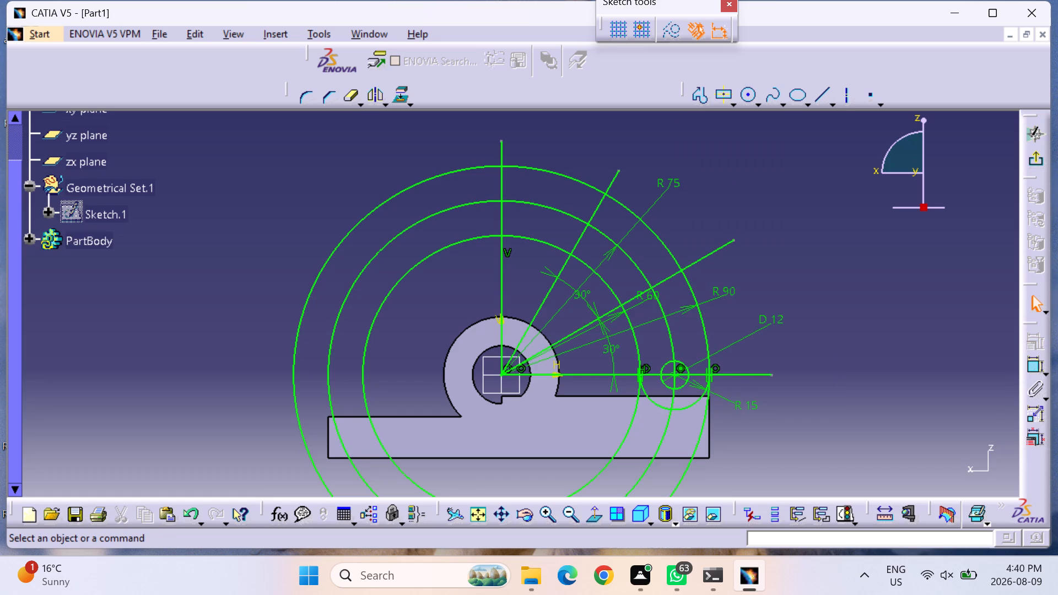
Sketch three small circles centred where the R 75 circle crosses the two inclined lines and the vertical line.
click(752, 98)
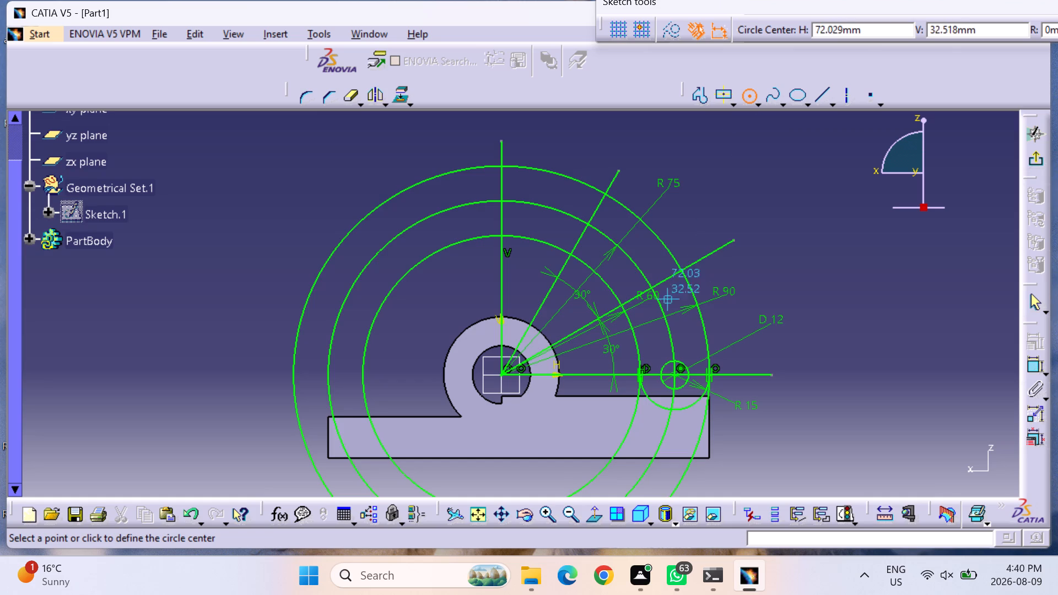
click(648, 288)
click(642, 271)
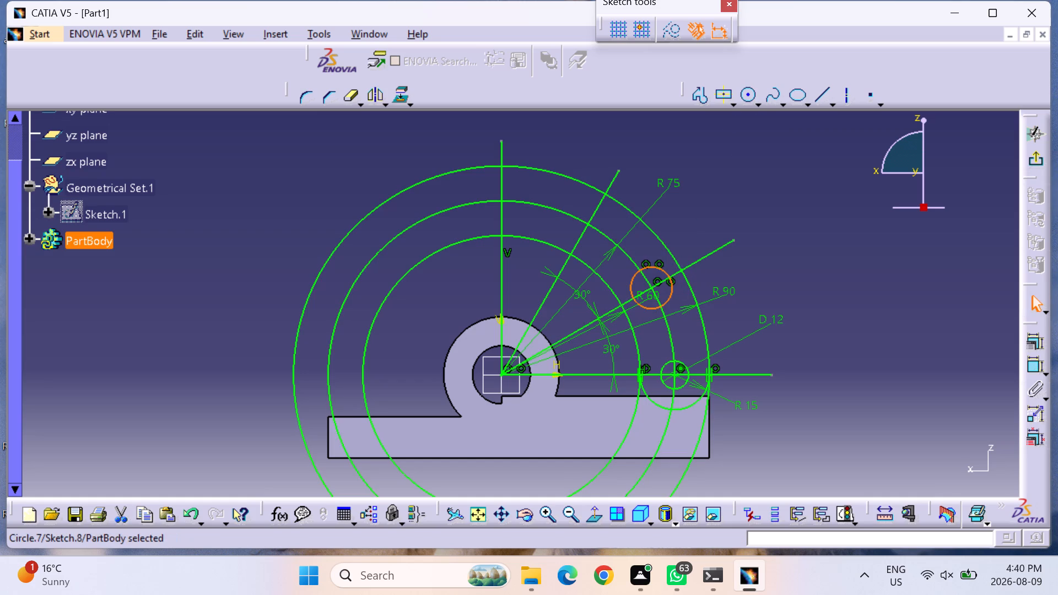
click(751, 98)
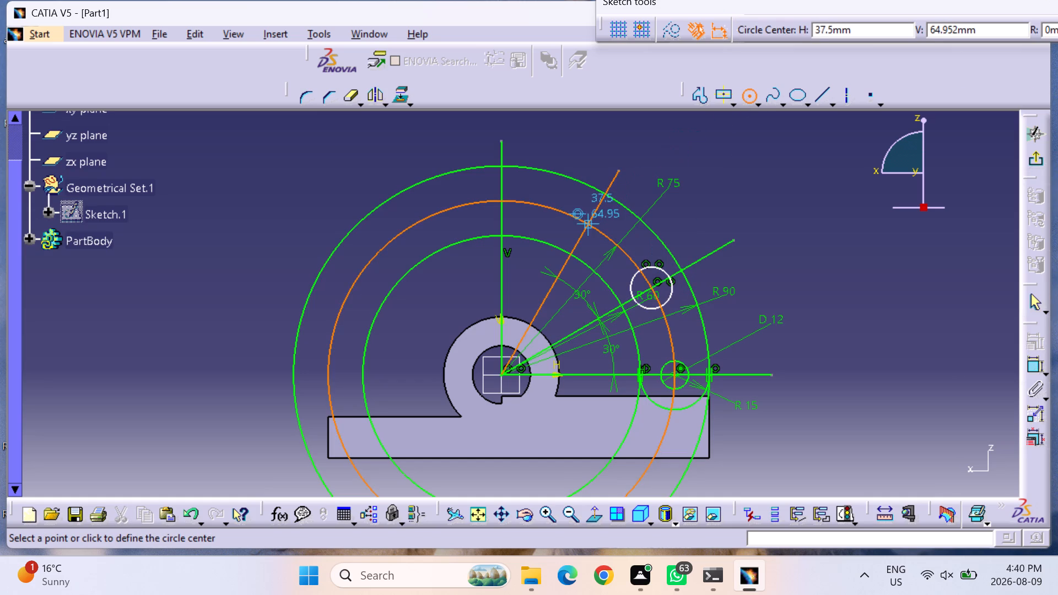
click(587, 224)
click(584, 209)
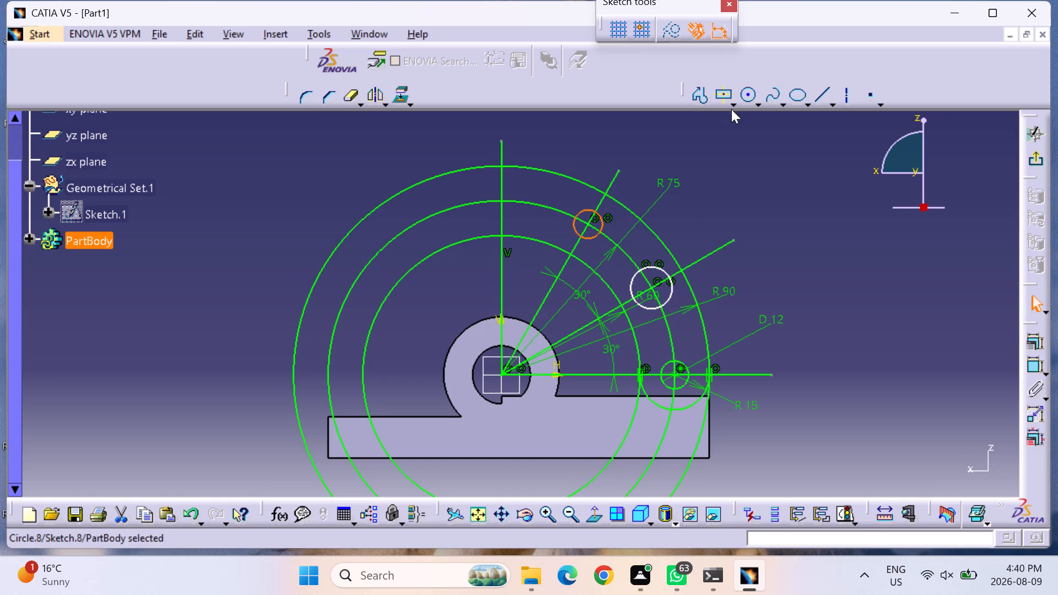
click(751, 89)
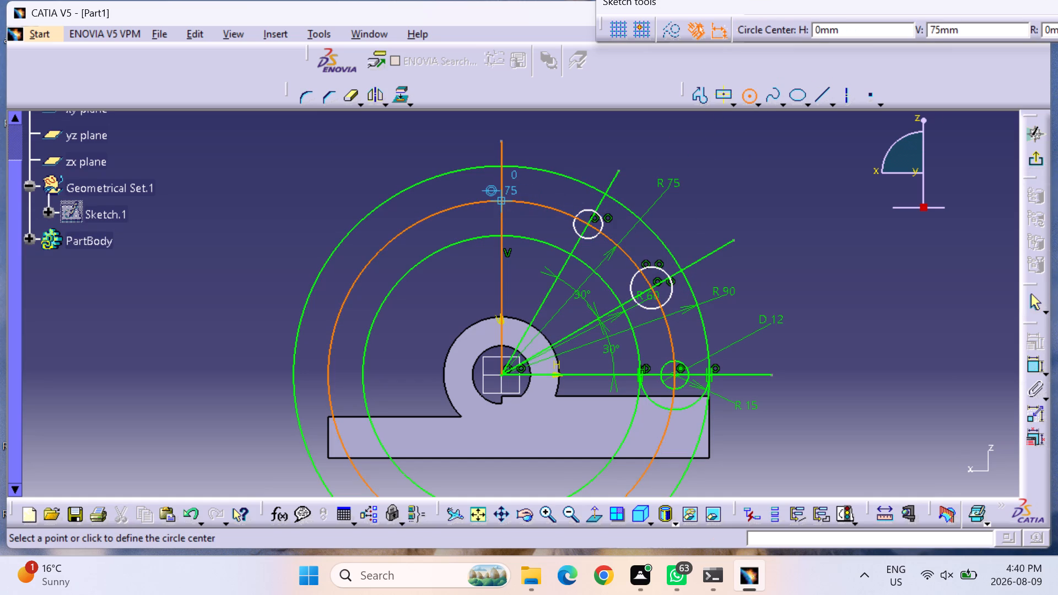
click(503, 199)
click(498, 183)
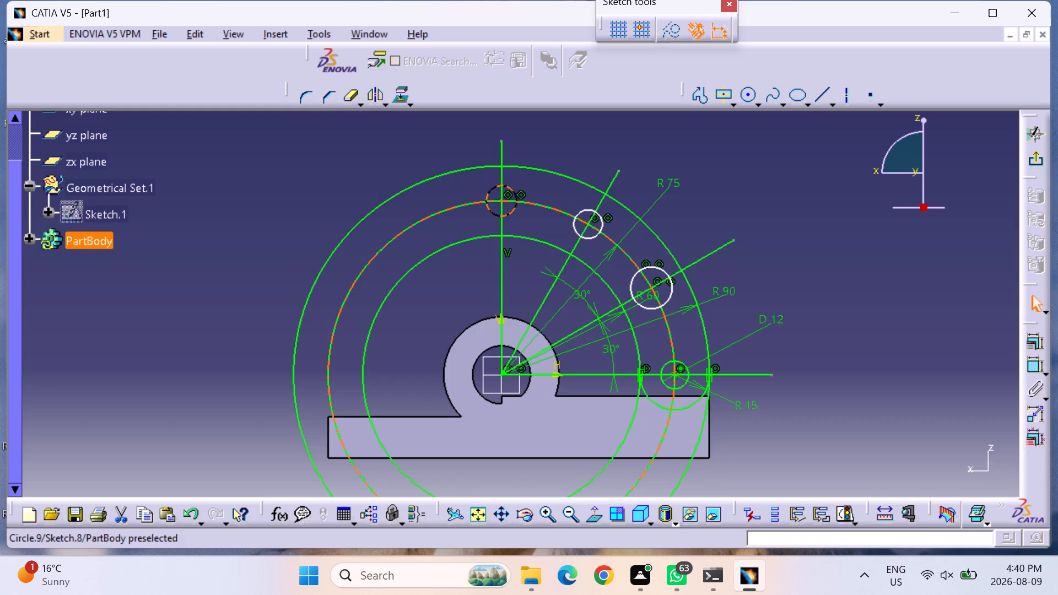
Sketch a larger circle around the small circle on the vertical line, same centre, reaching the R 60 and R 90 circles.
click(746, 97)
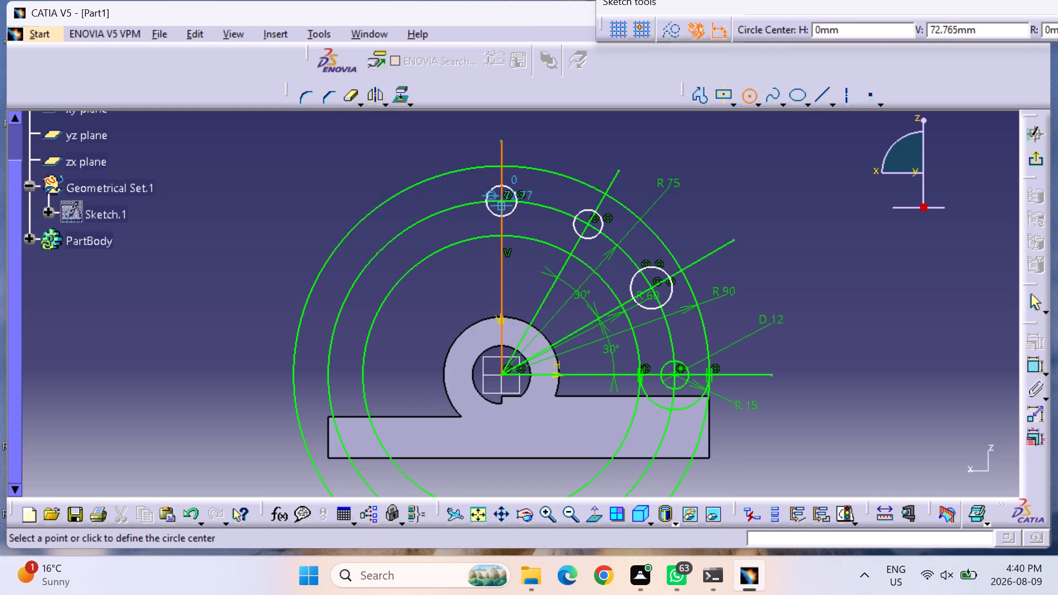
click(501, 199)
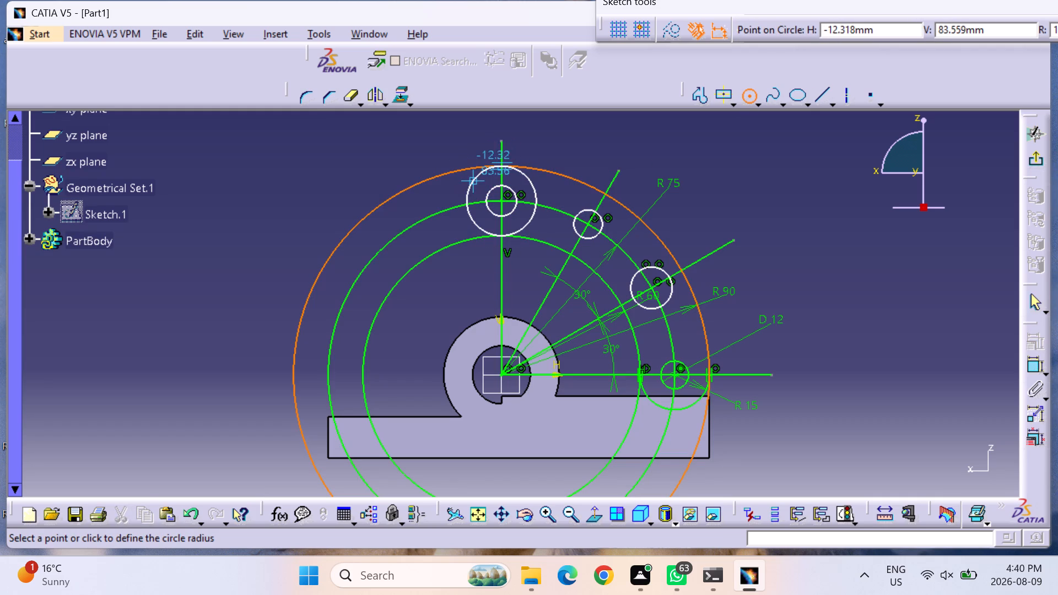
click(469, 181)
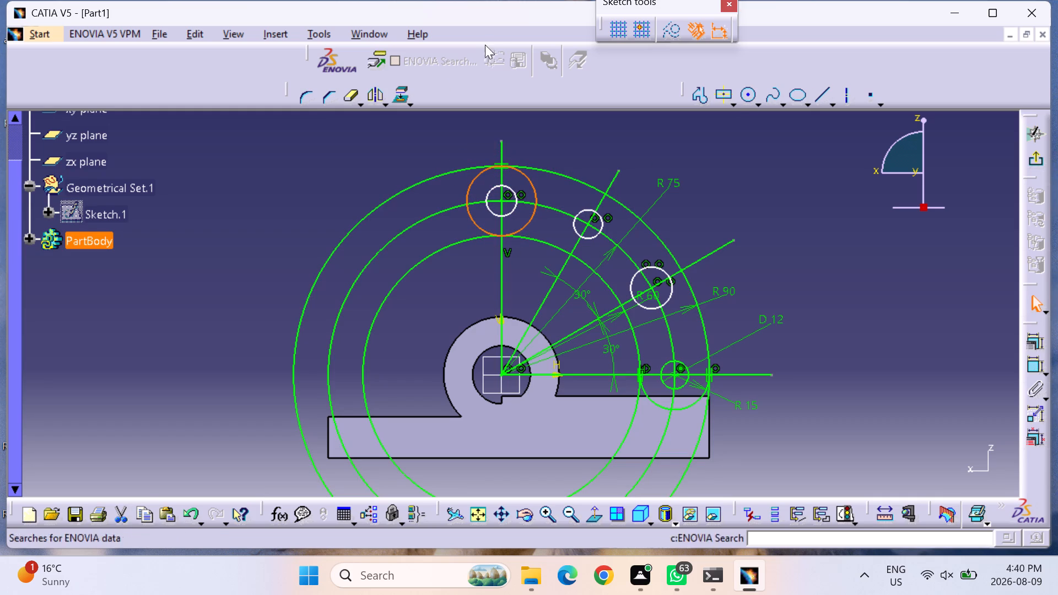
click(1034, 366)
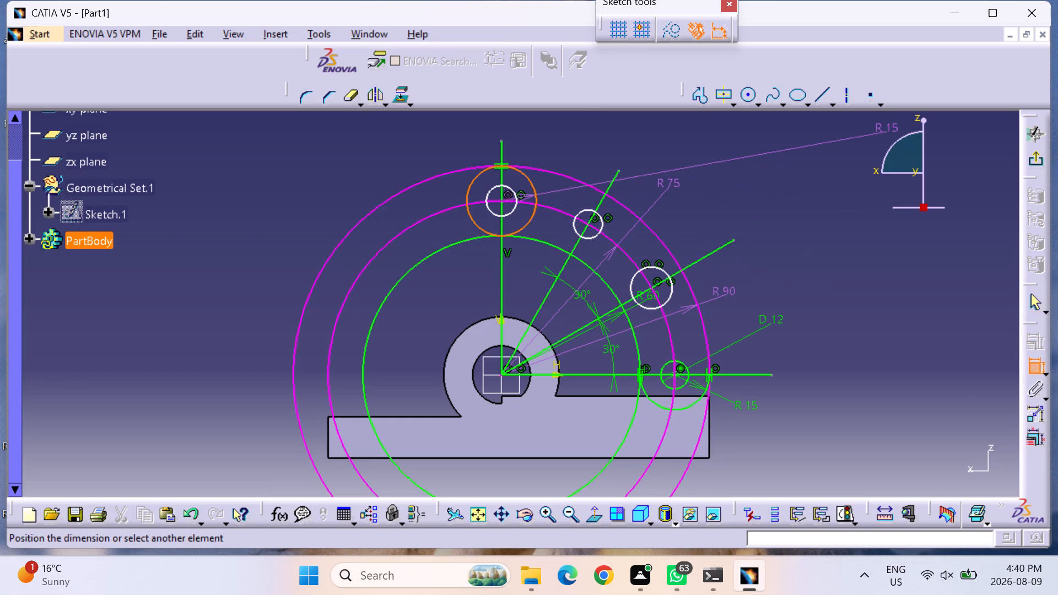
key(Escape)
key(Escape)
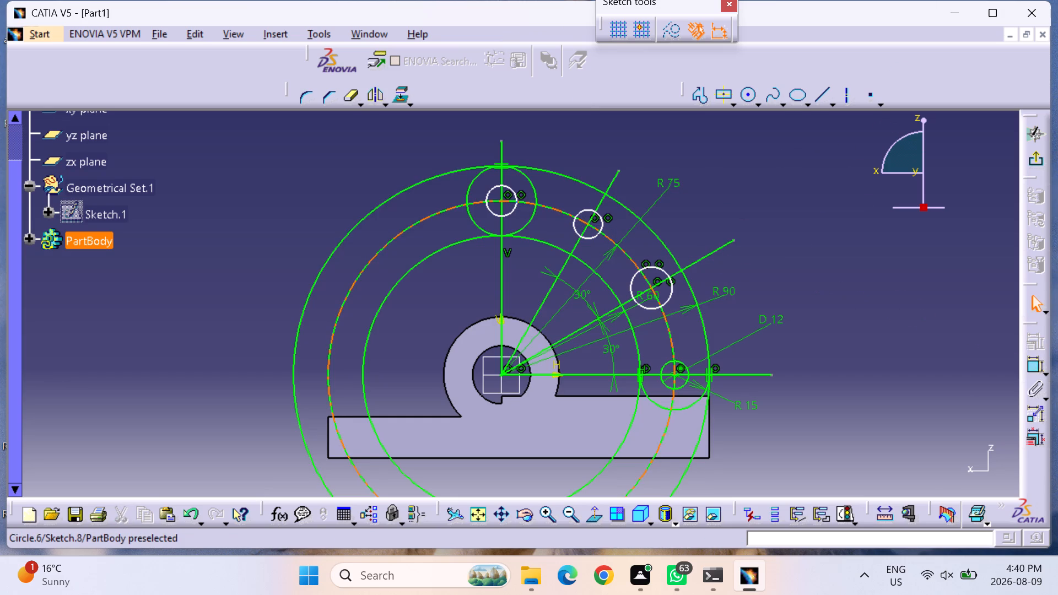
Delete the R 75 circle from the sketch.
click(407, 231)
key(Delete)
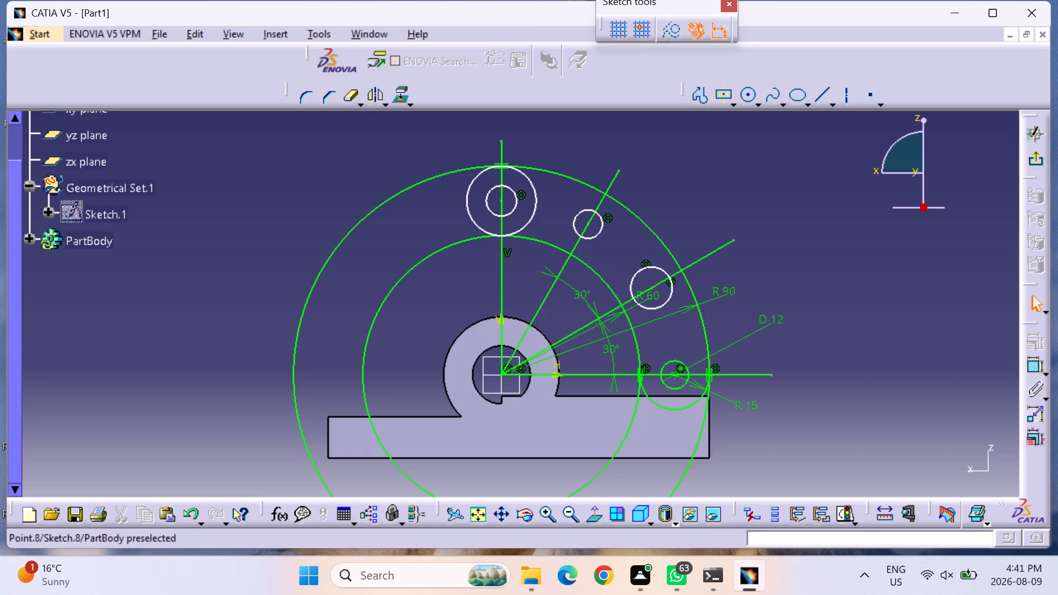
Constrain the small circle on the lower inclined line to a diameter of 12 mm.
click(1034, 363)
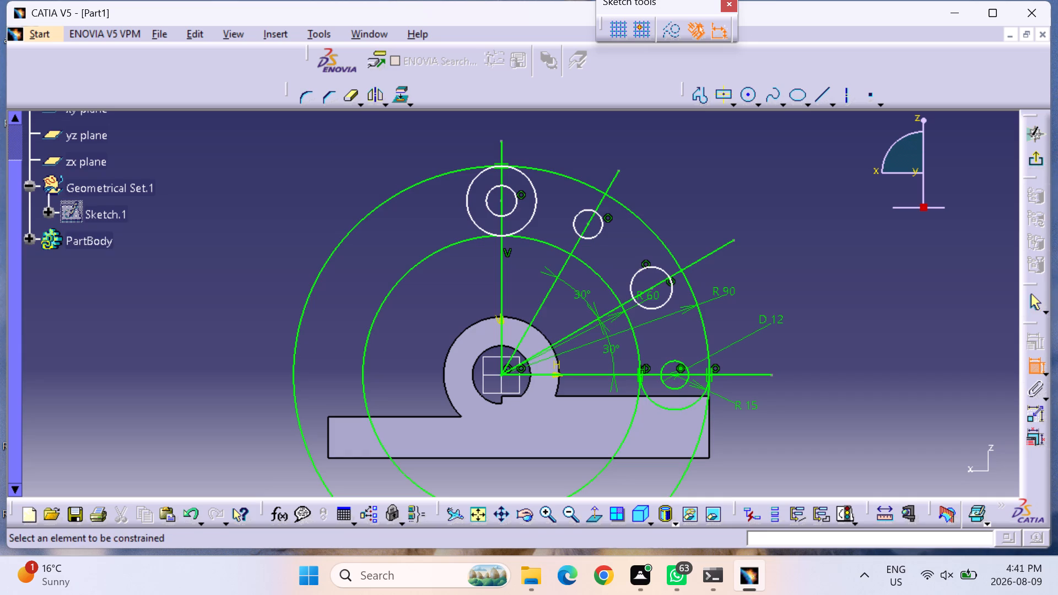
click(662, 269)
click(694, 208)
double_click(699, 202)
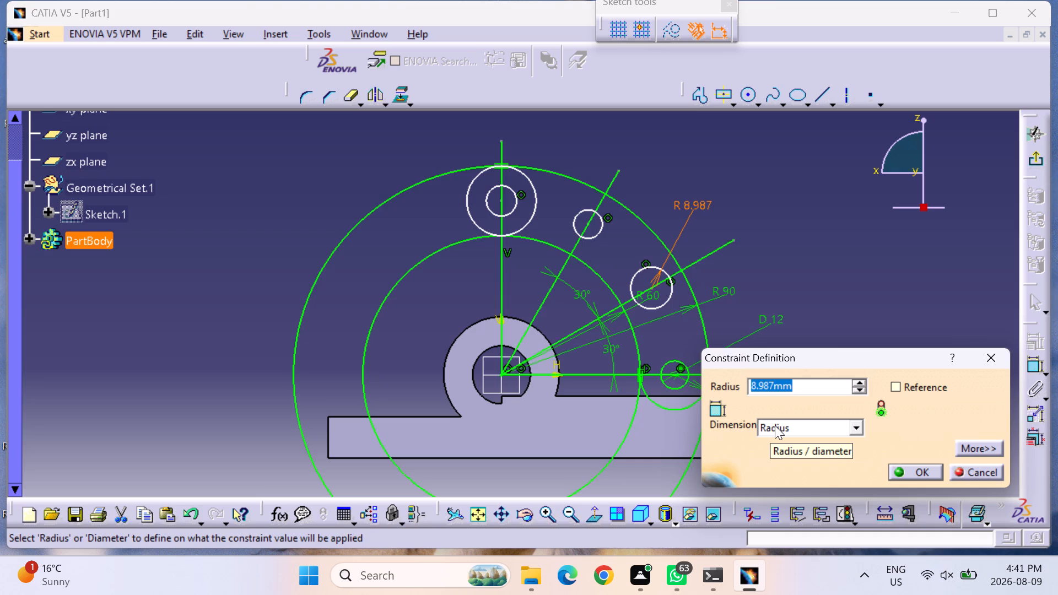
click(775, 426)
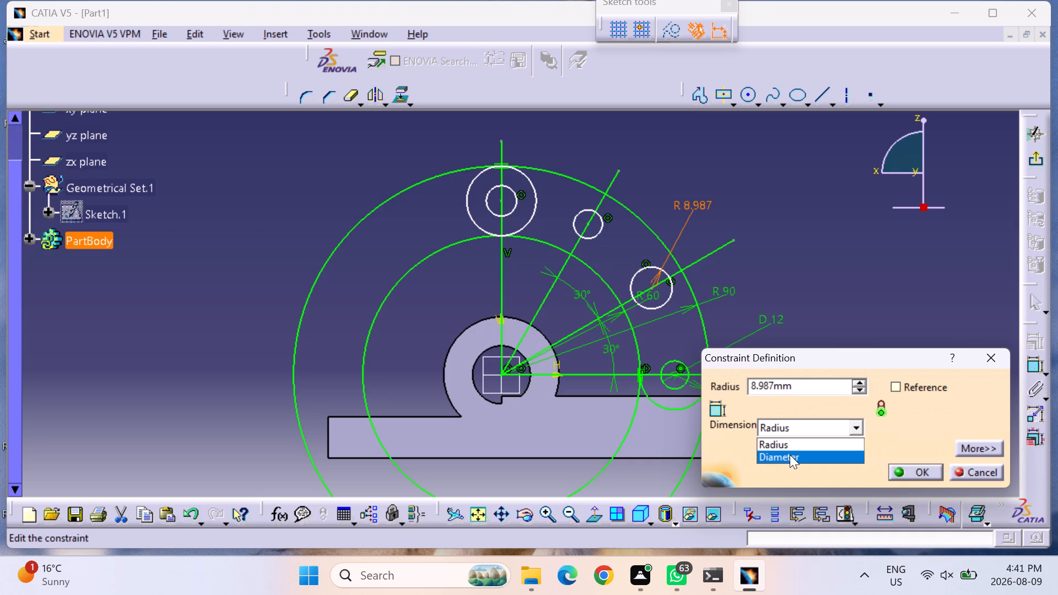
click(790, 455)
double_click(821, 382)
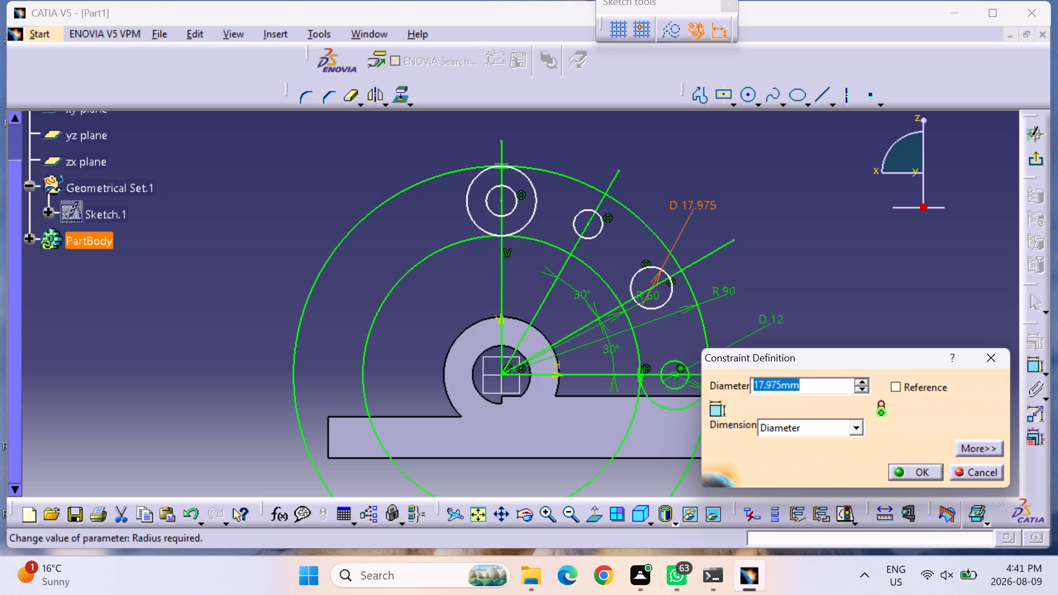
text(12)
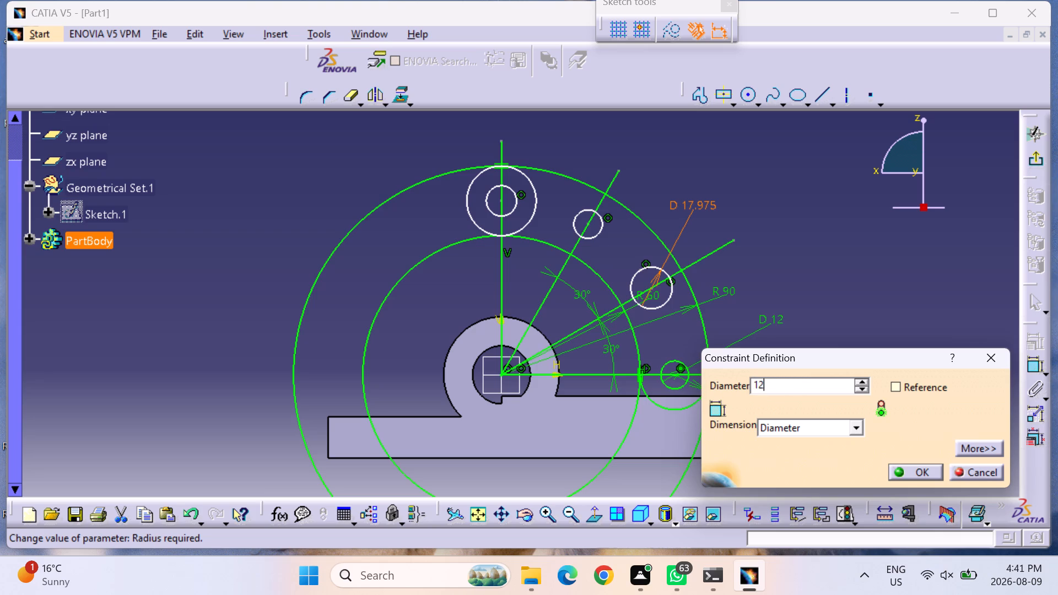
click(922, 467)
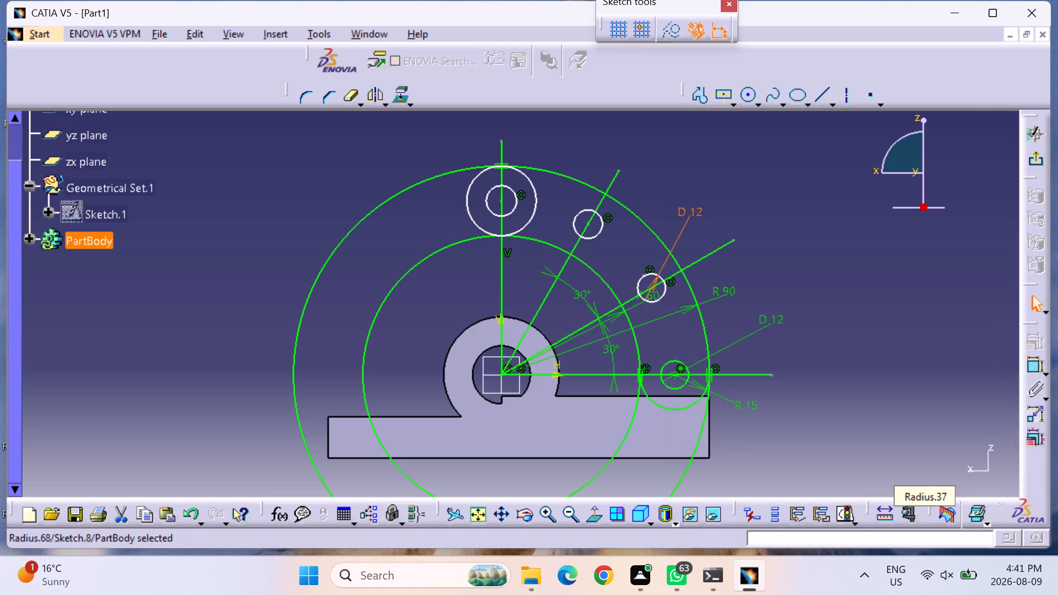
click(859, 271)
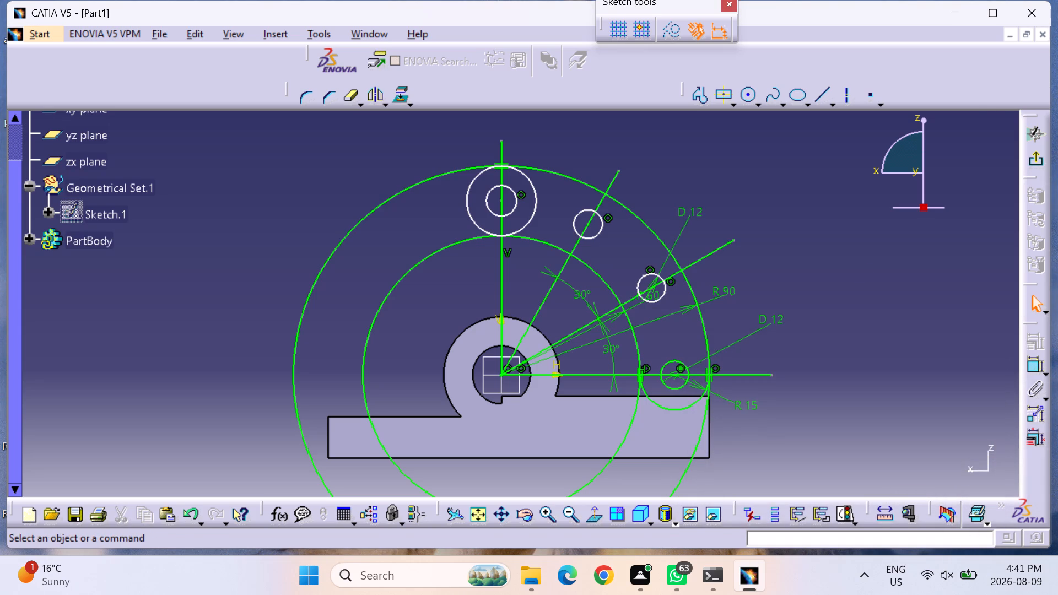
Constrain the small circle on the steeper inclined line to a diameter of 12 mm.
click(1035, 370)
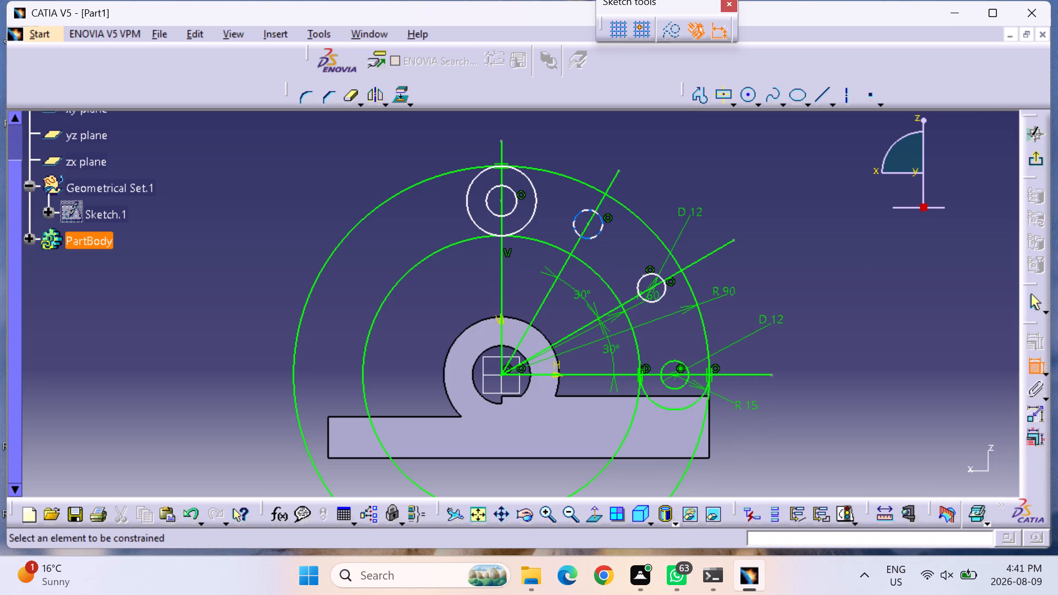
click(603, 215)
click(674, 171)
double_click(681, 169)
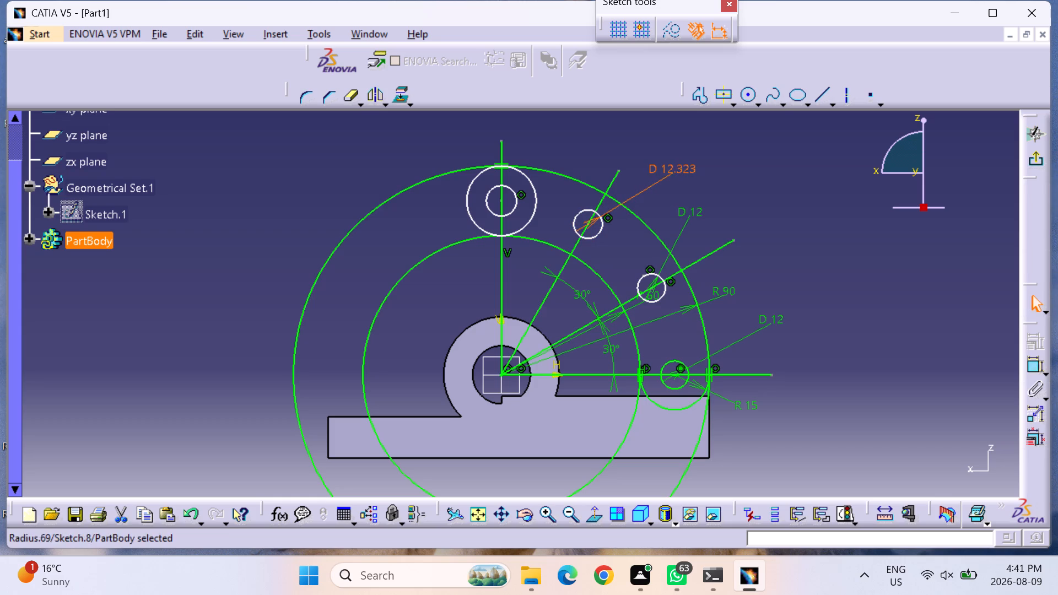
text(12)
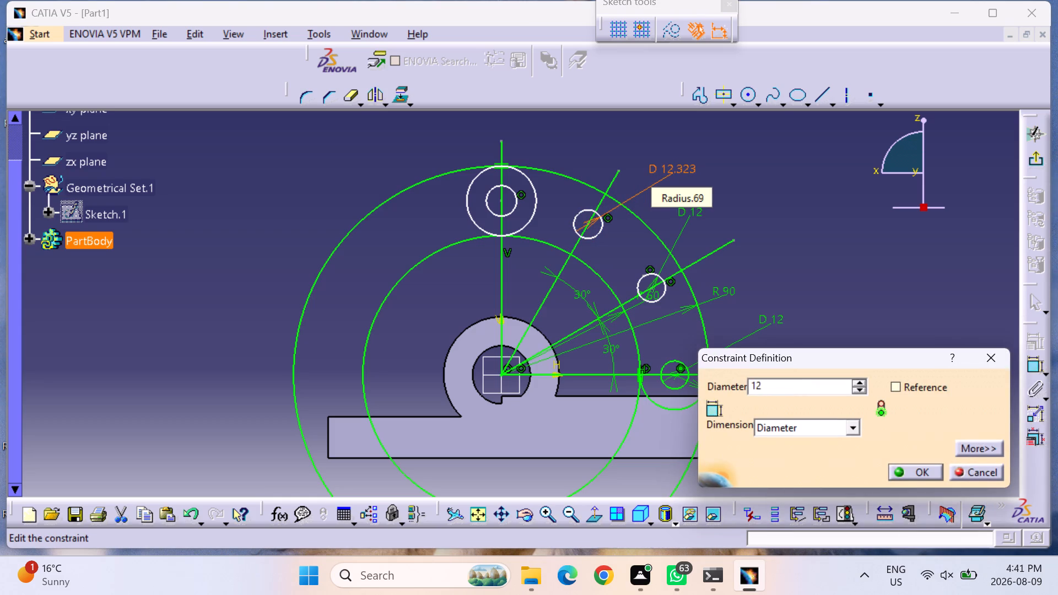
key(Return)
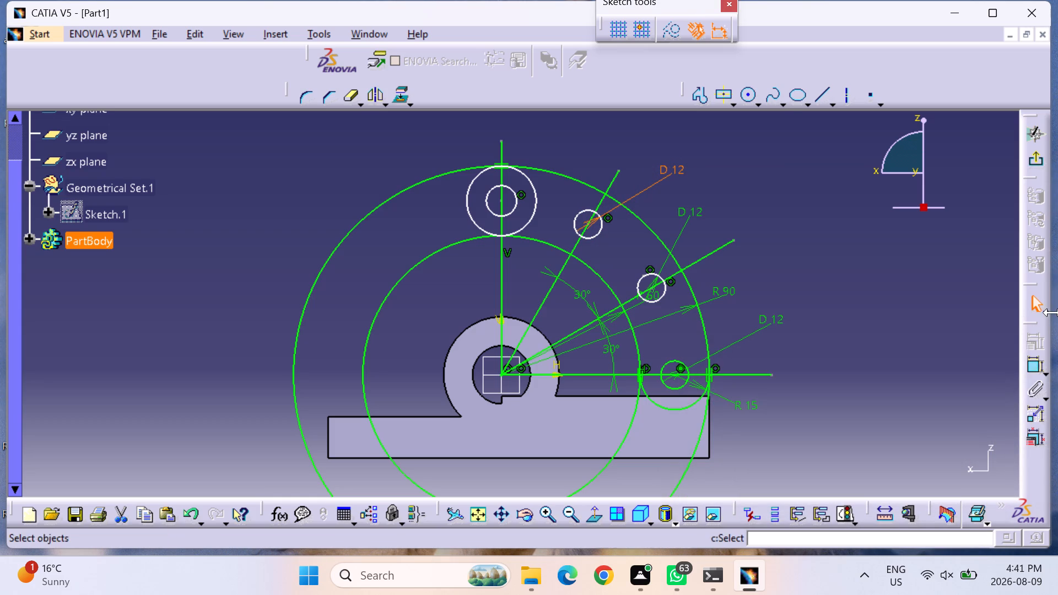
Constrain the small circle on the vertical line to a diameter of 12 mm.
click(1037, 364)
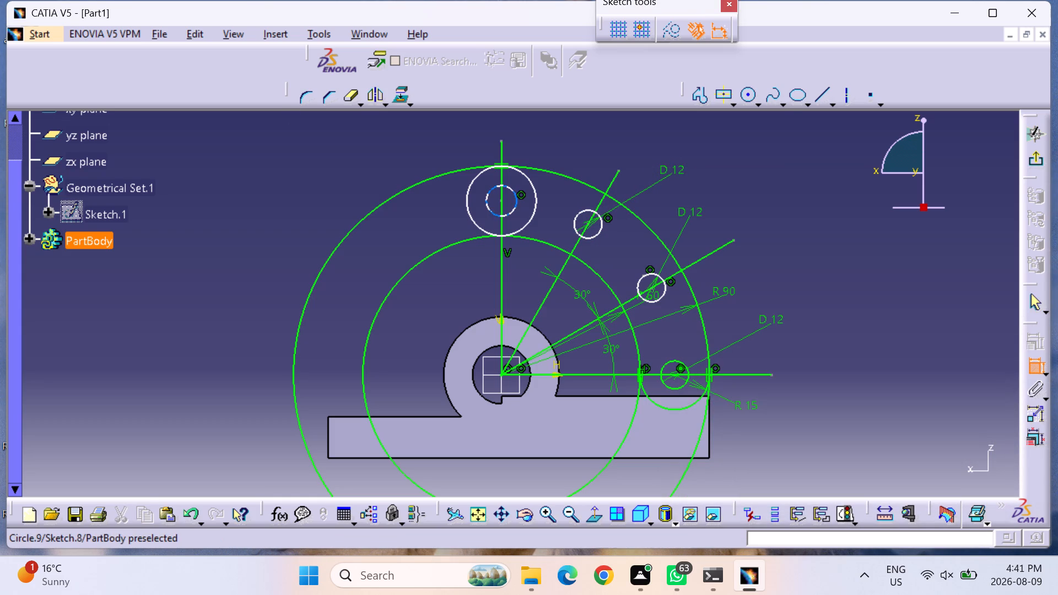
click(514, 197)
click(562, 145)
double_click(564, 134)
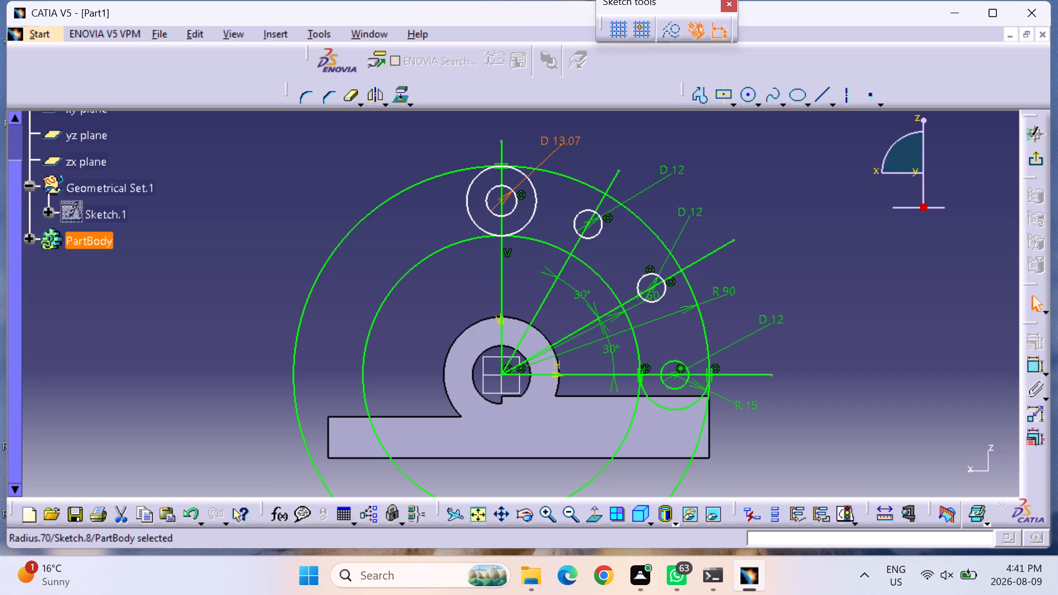
text(12)
key(Return)
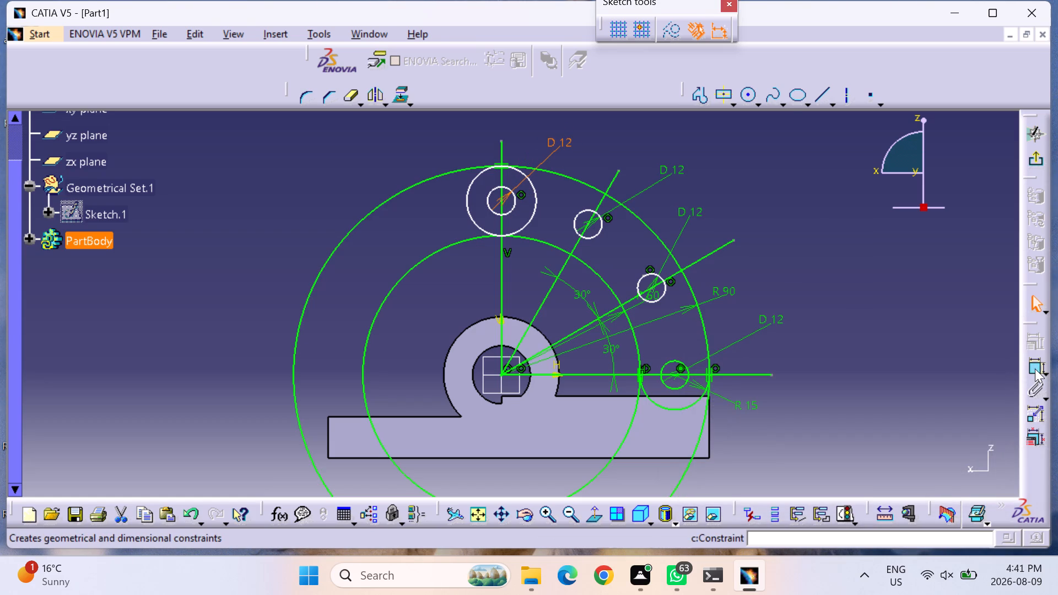
Dimension the larger circle around the vertical line's hole as a radius of 15 mm.
click(1035, 367)
click(467, 197)
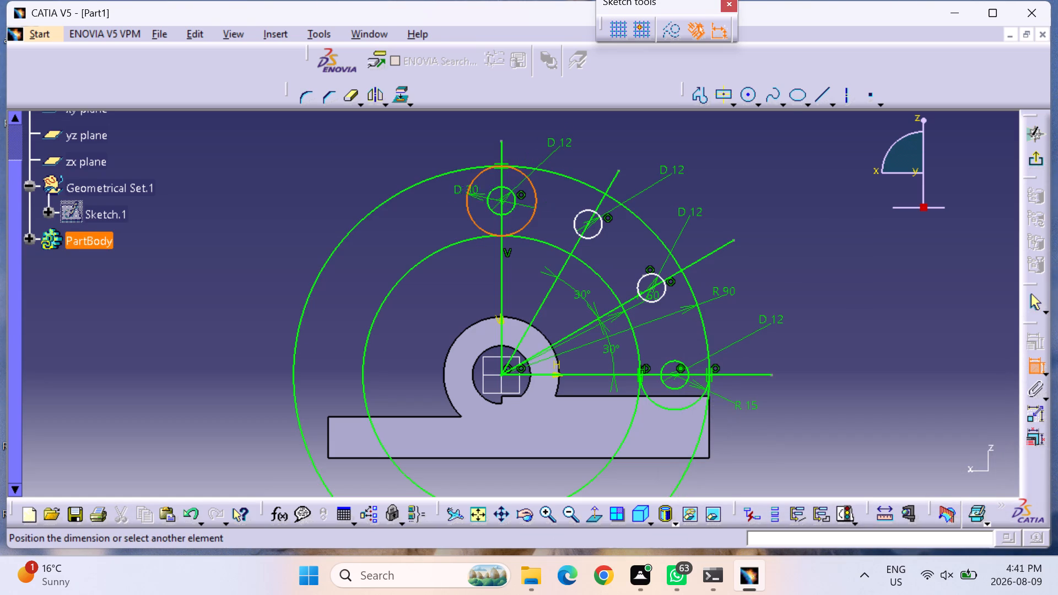
click(428, 152)
double_click(428, 149)
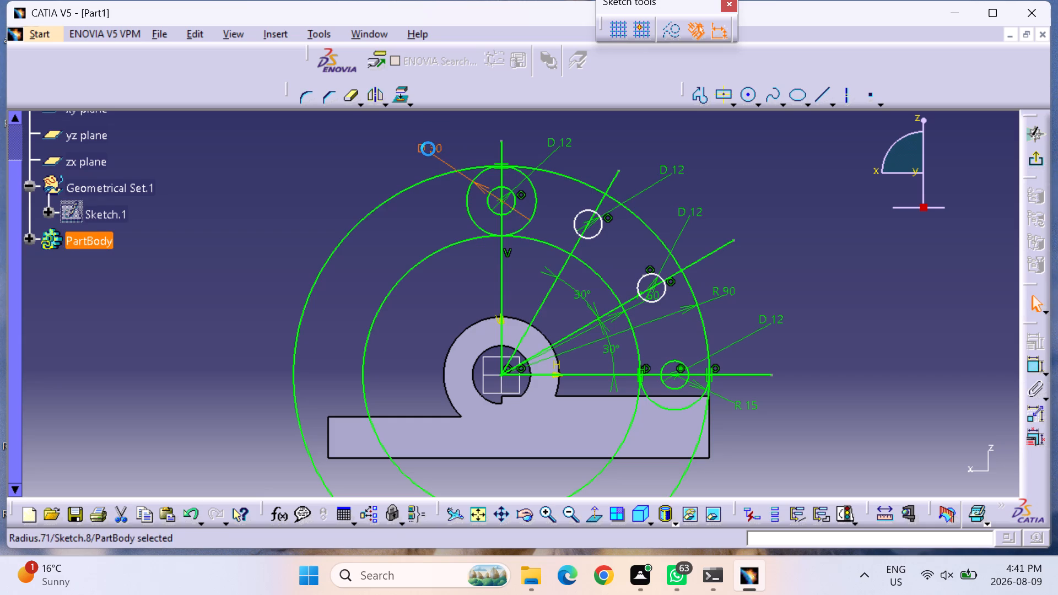
click(800, 428)
click(803, 440)
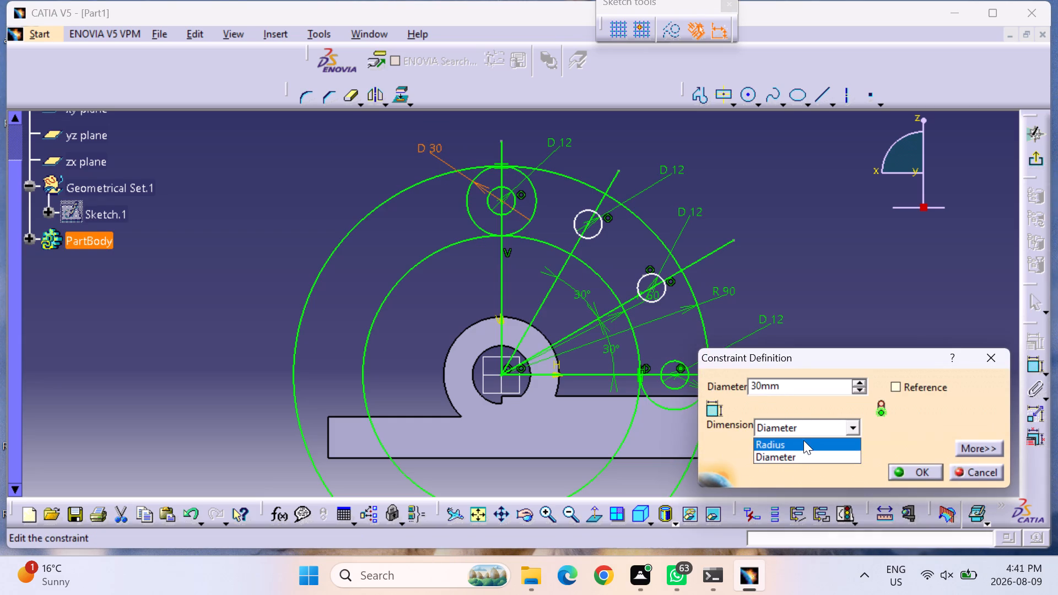
click(915, 472)
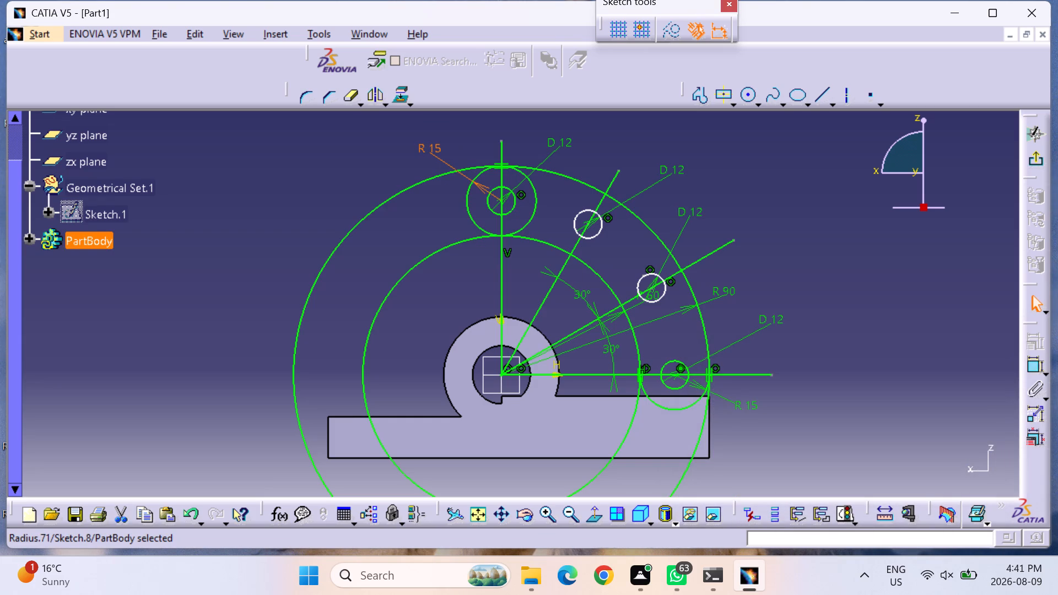
Quick-trim the half of the R 15 circle on the vertical line that faces the two inclined lines.
click(347, 96)
click(532, 216)
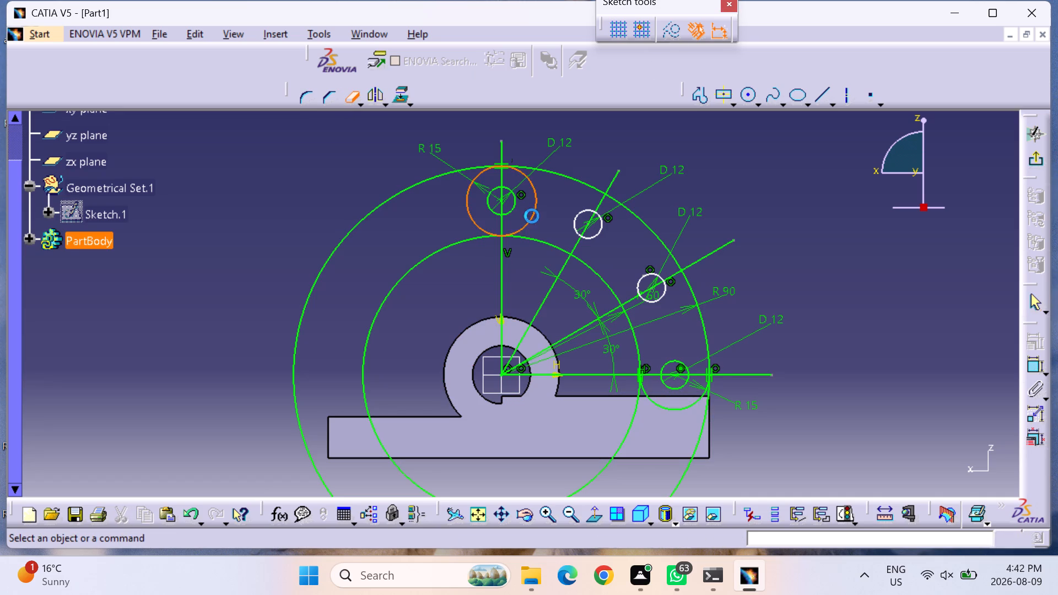
click(320, 274)
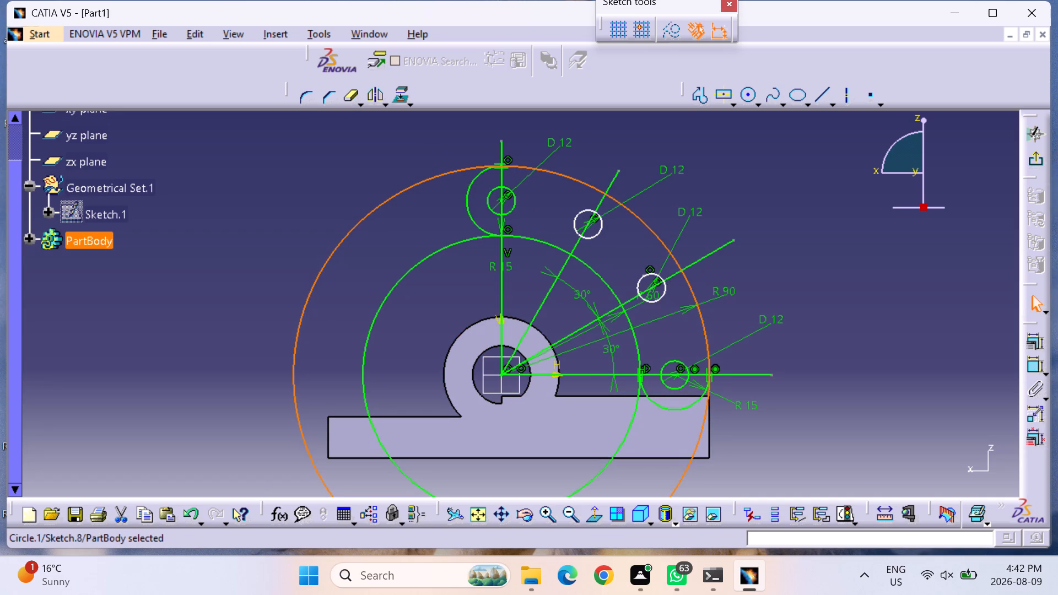
key(Escape)
key(Escape)
key(Escape)
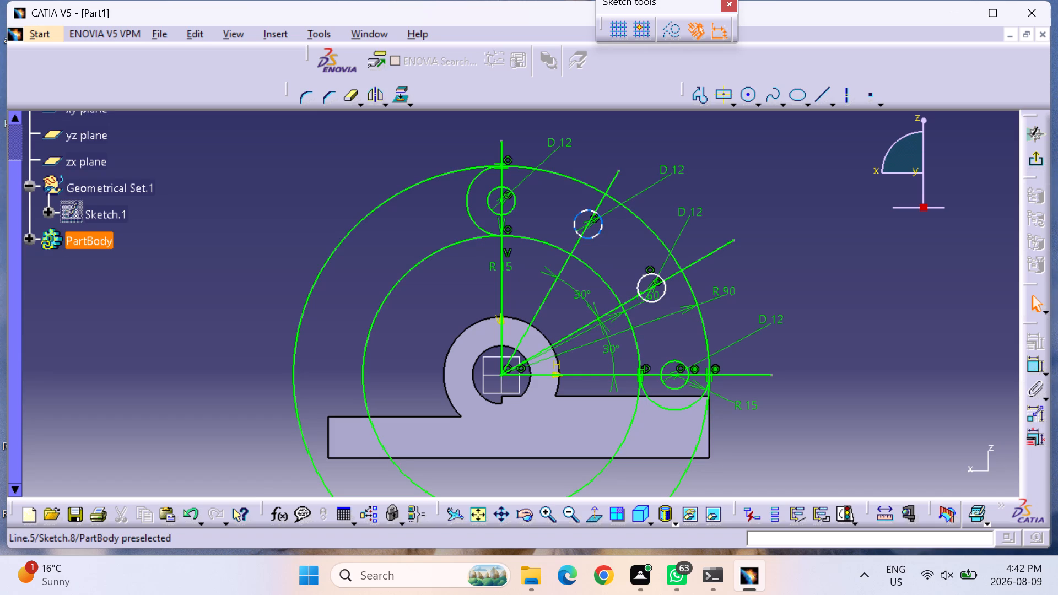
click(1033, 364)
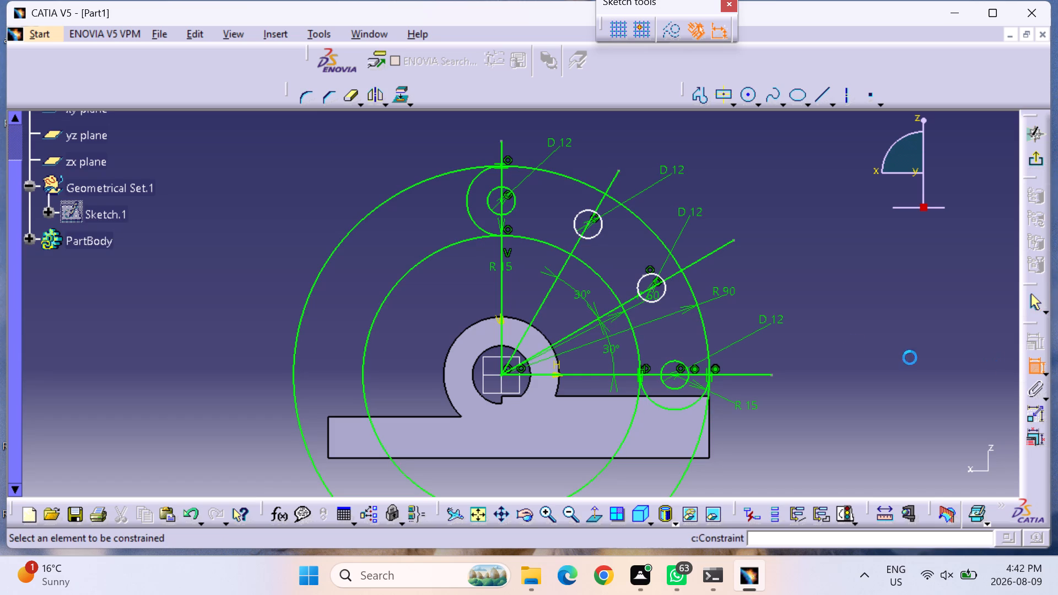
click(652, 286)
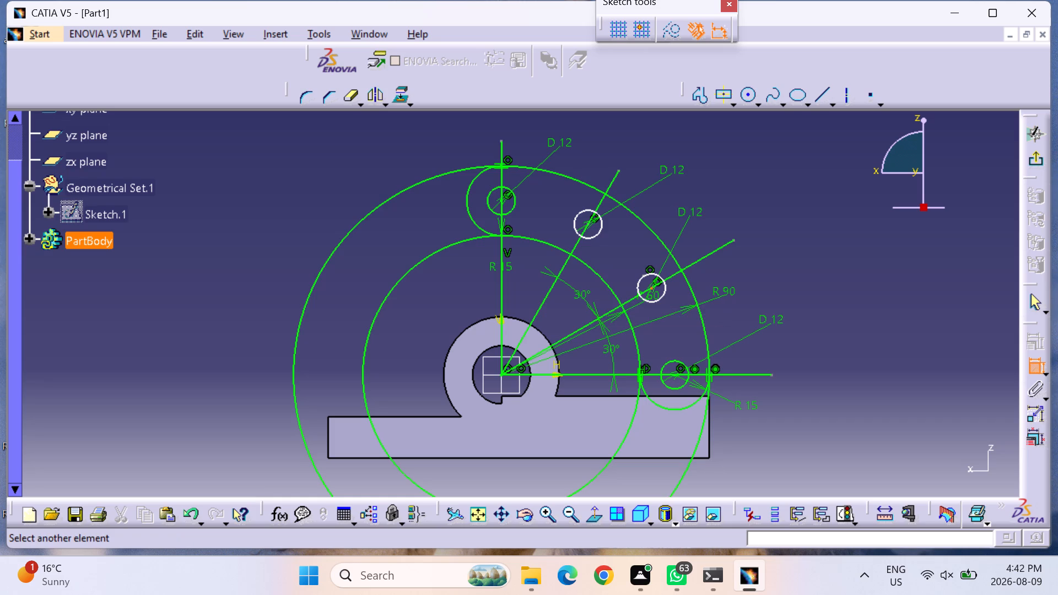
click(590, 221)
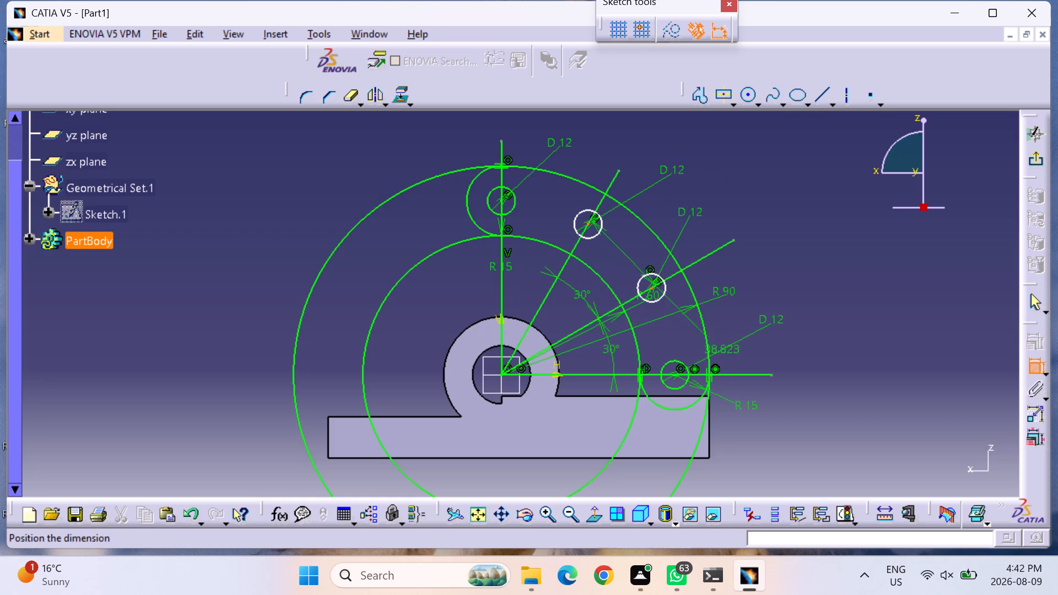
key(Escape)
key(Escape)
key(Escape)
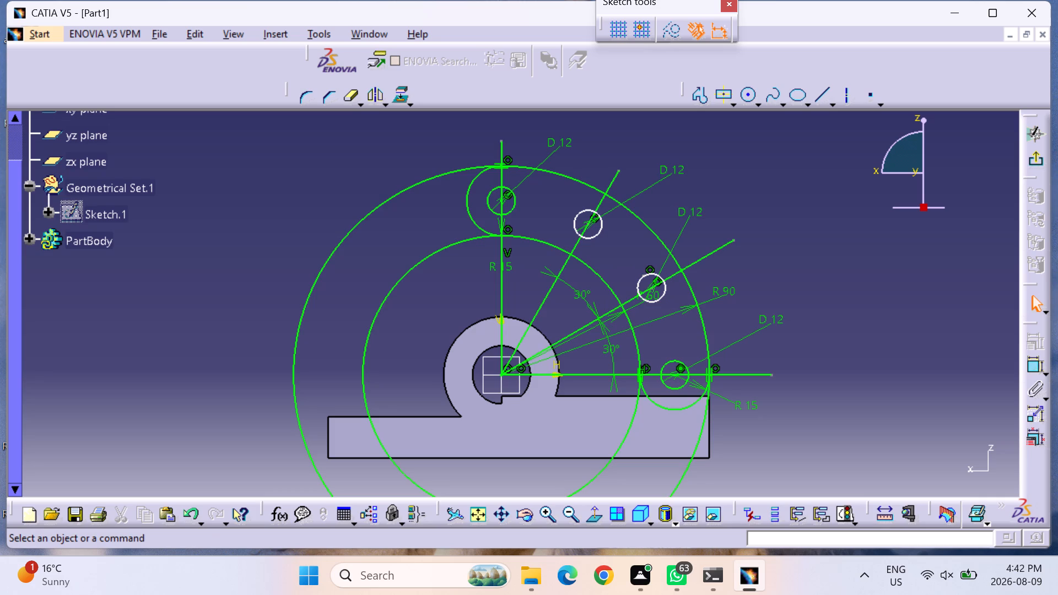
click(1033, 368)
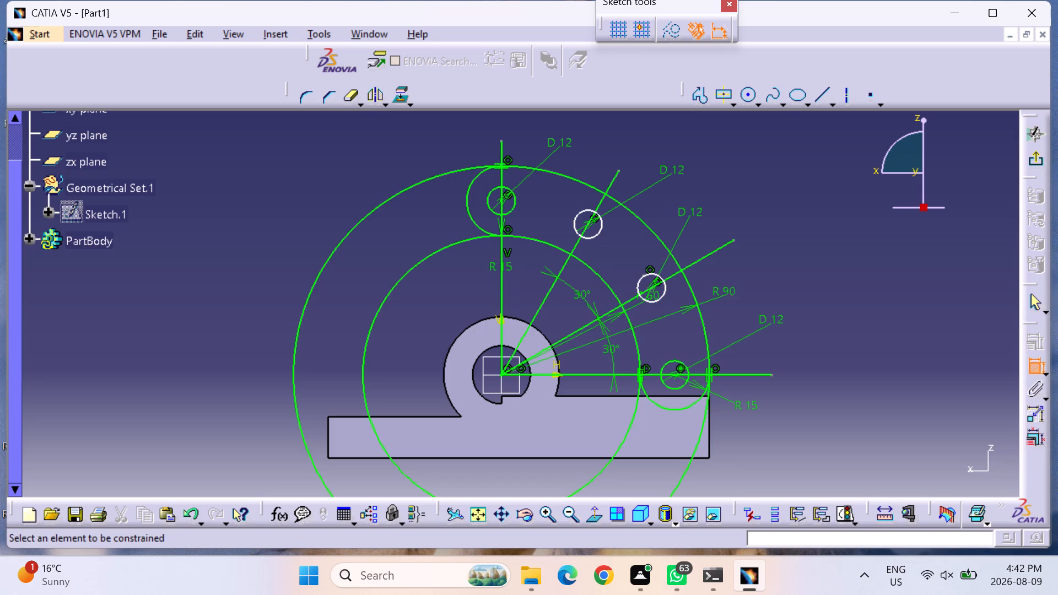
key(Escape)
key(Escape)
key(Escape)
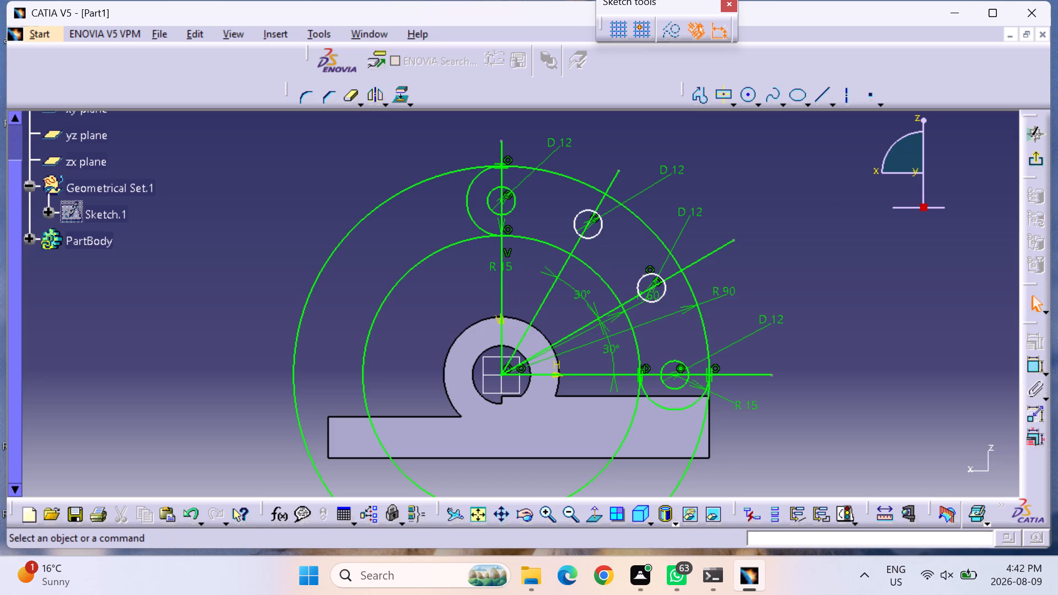
Delete the two inclined lines, the vertical line and the horizontal line through the origin from the arm sketch.
click(550, 344)
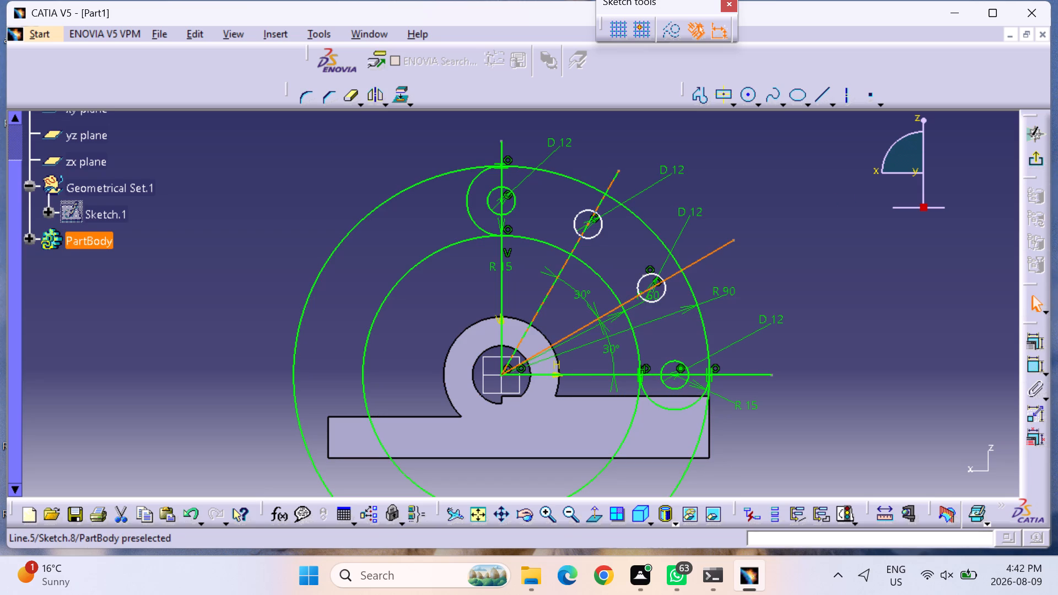
click(532, 317)
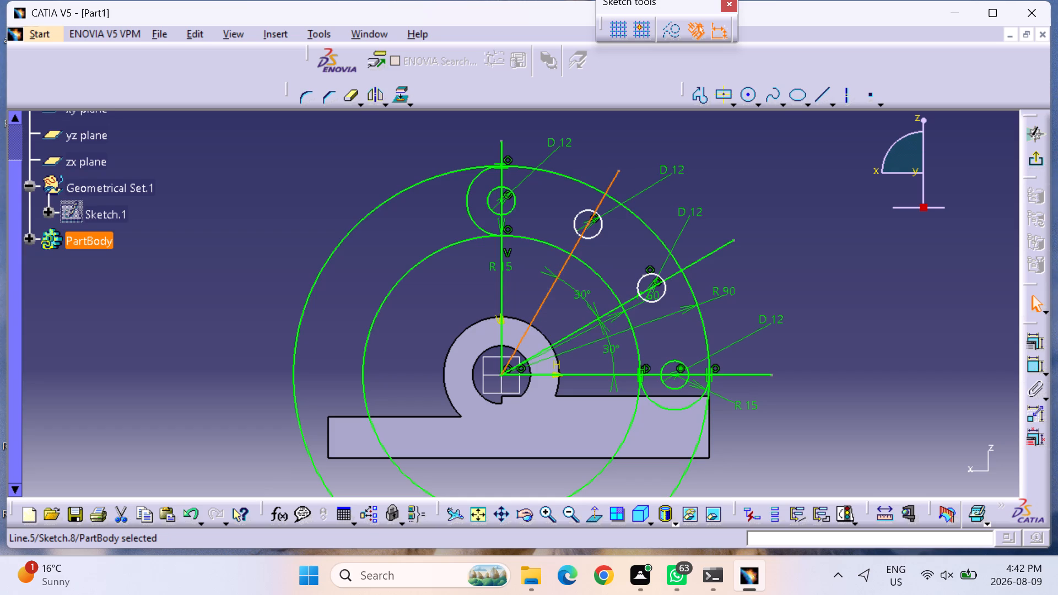
ctrl+click(500, 278)
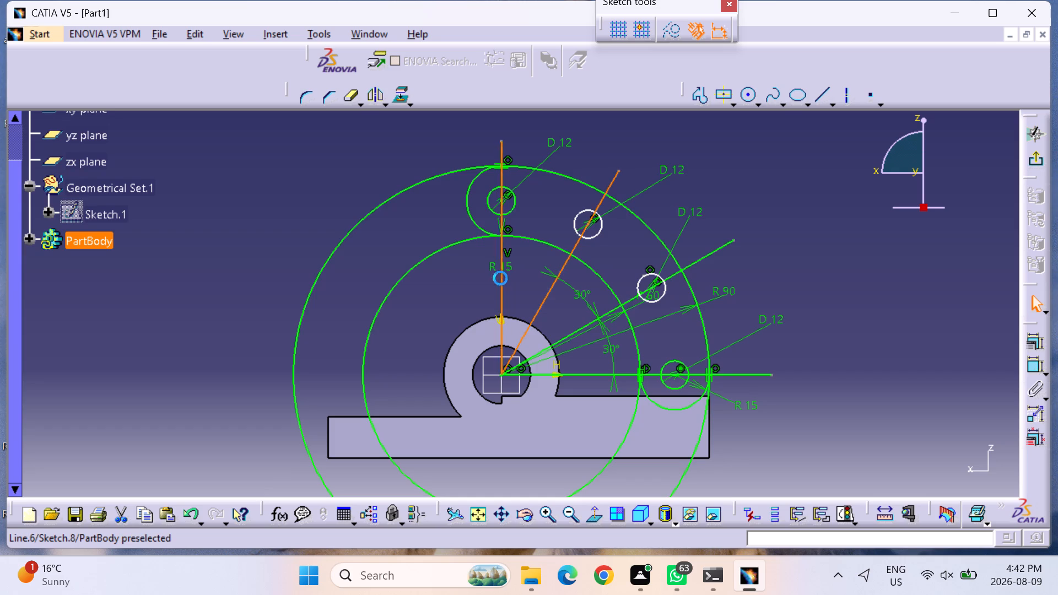
ctrl+click(600, 373)
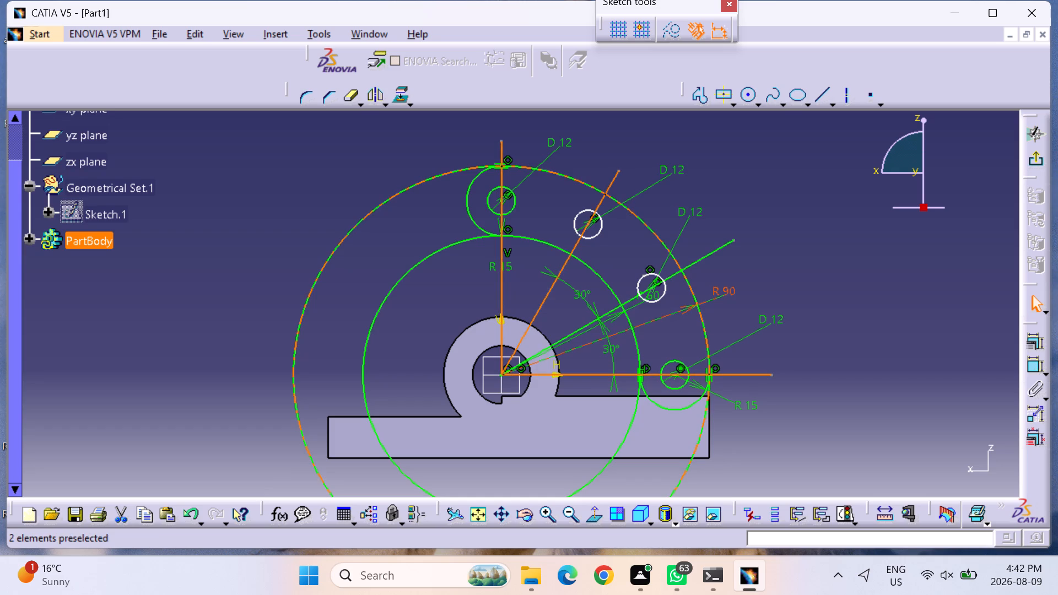
ctrl+click(563, 337)
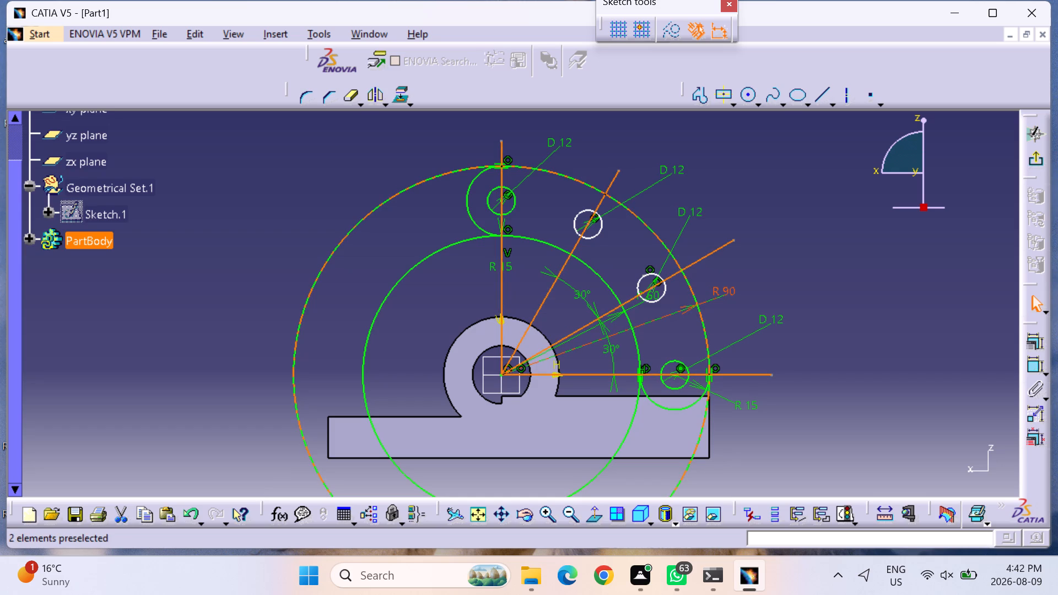
key(Delete)
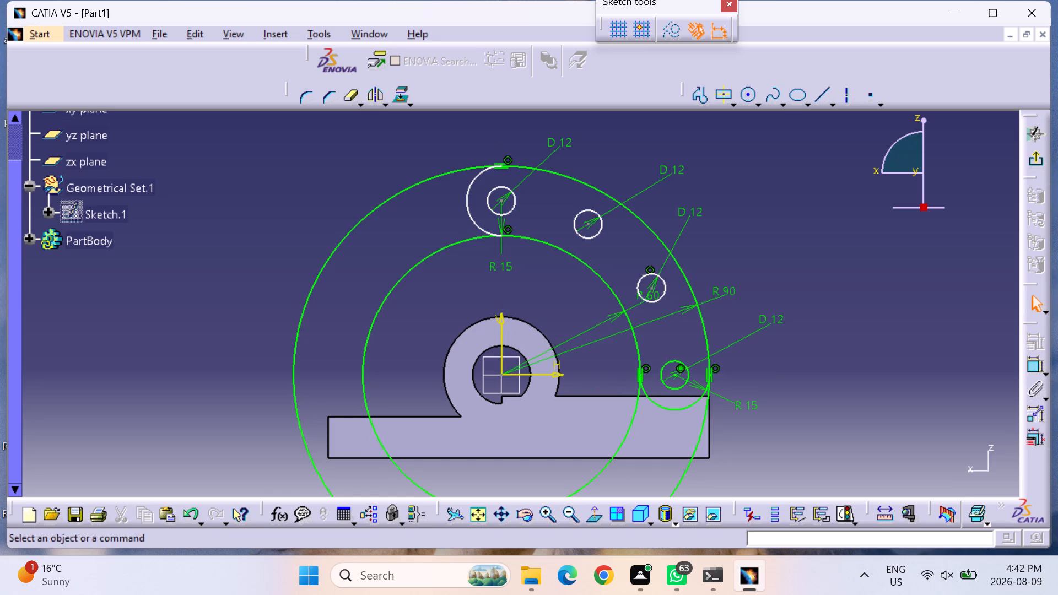
Constrain the 12 mm circle at the arm's upper end as concentric with the R 15 half-circle around it.
click(1033, 360)
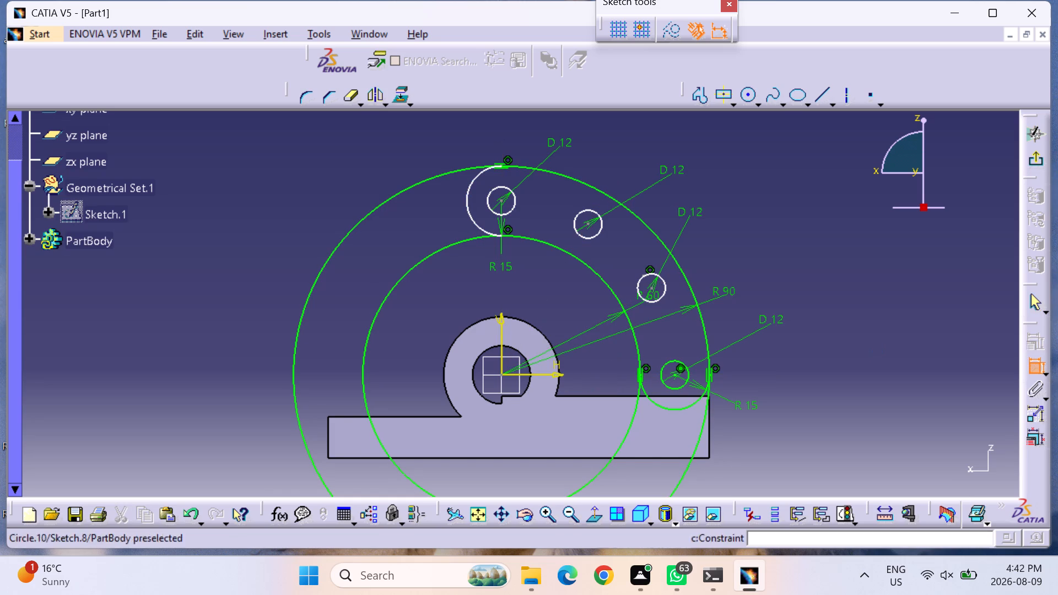
click(488, 201)
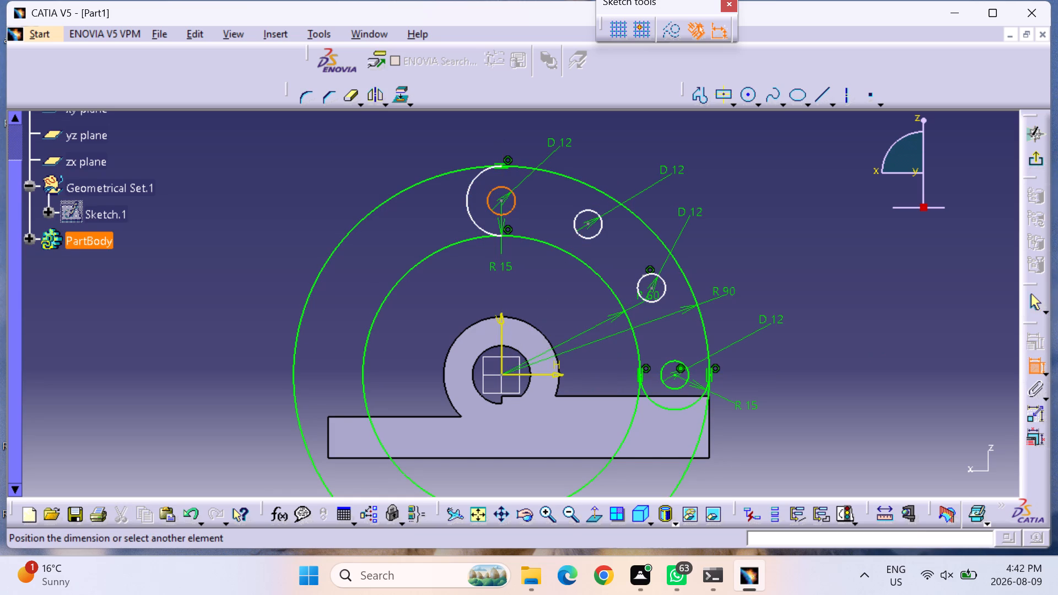
click(468, 207)
right_click(468, 208)
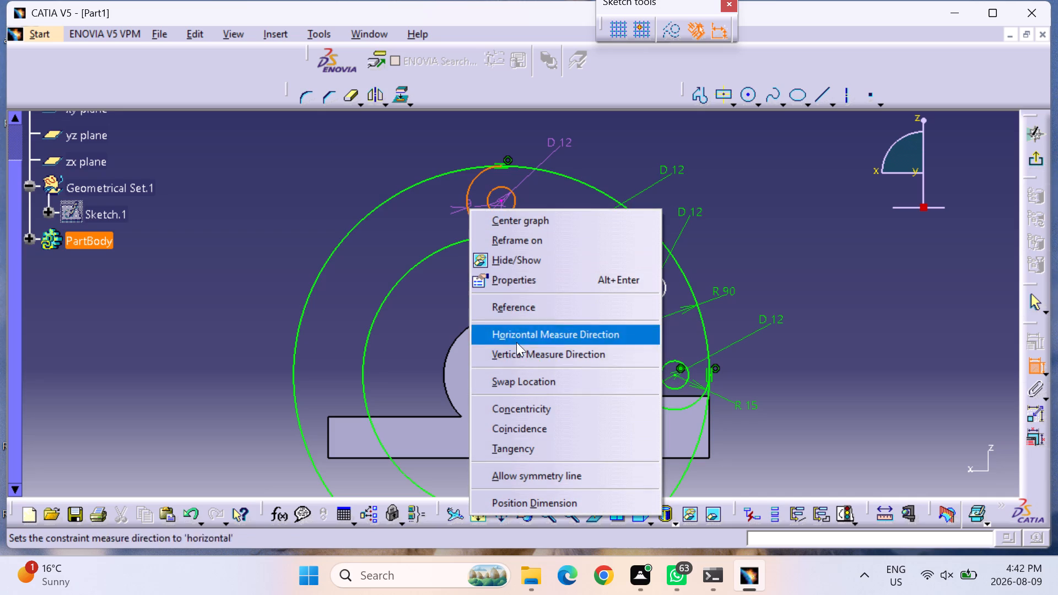
click(532, 408)
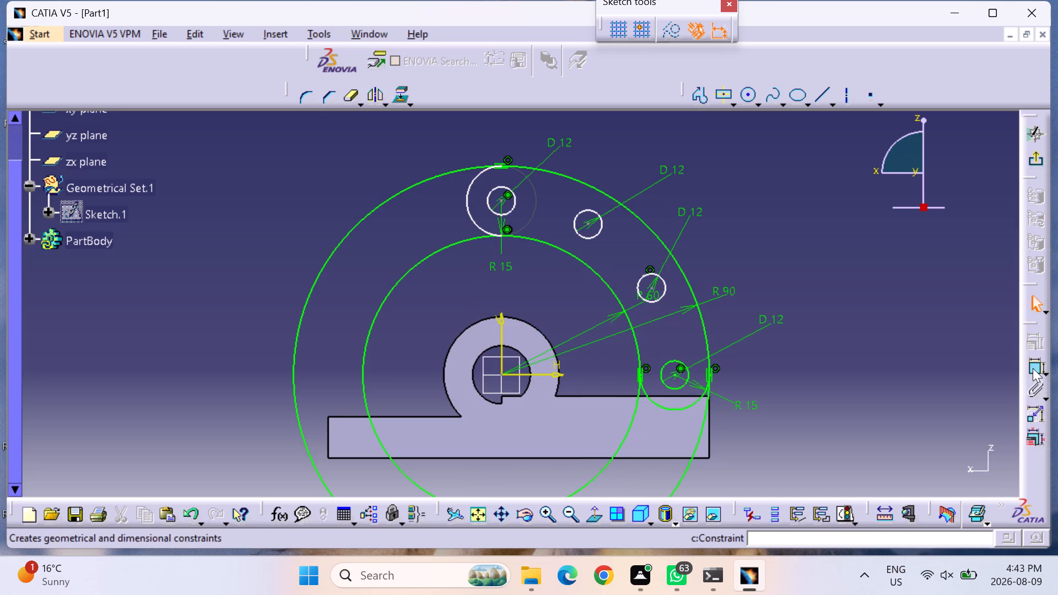
Make the centre of the 12 mm circle at the arm's upper end coincident with the sketch's vertical axis.
click(1034, 366)
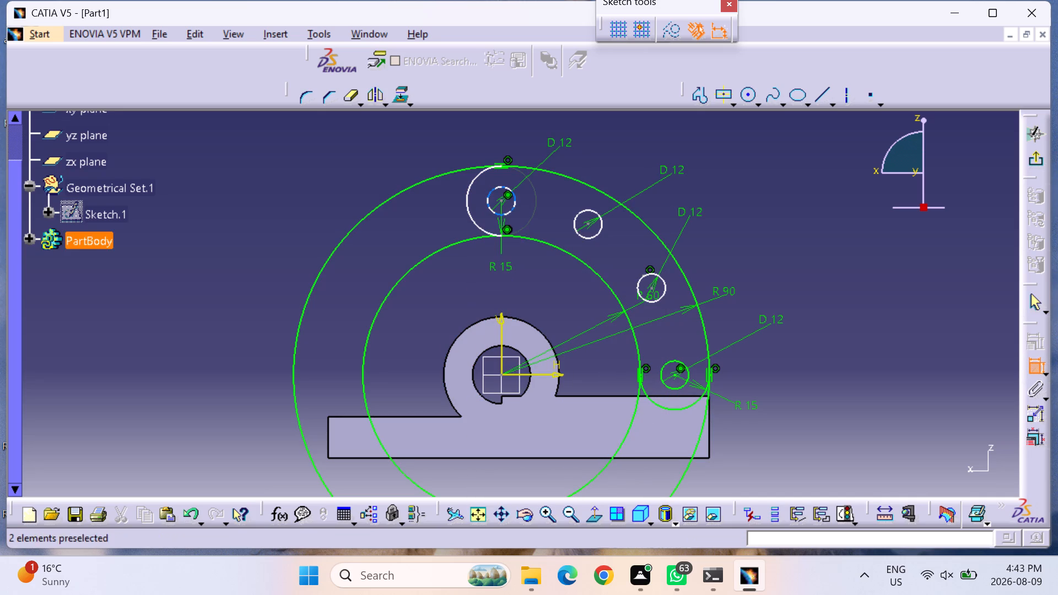
click(501, 201)
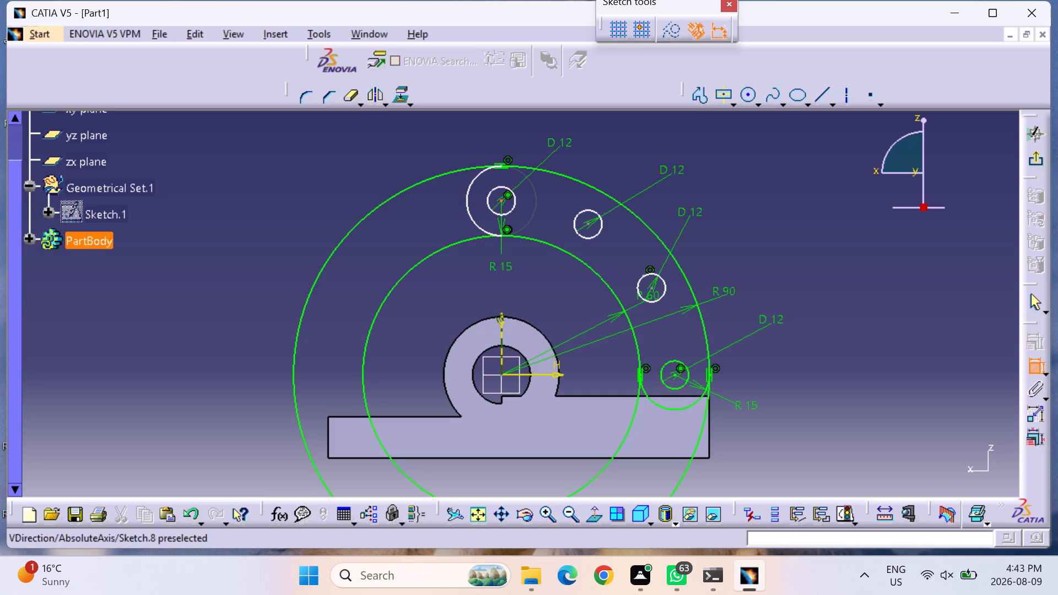
click(504, 358)
right_click(504, 358)
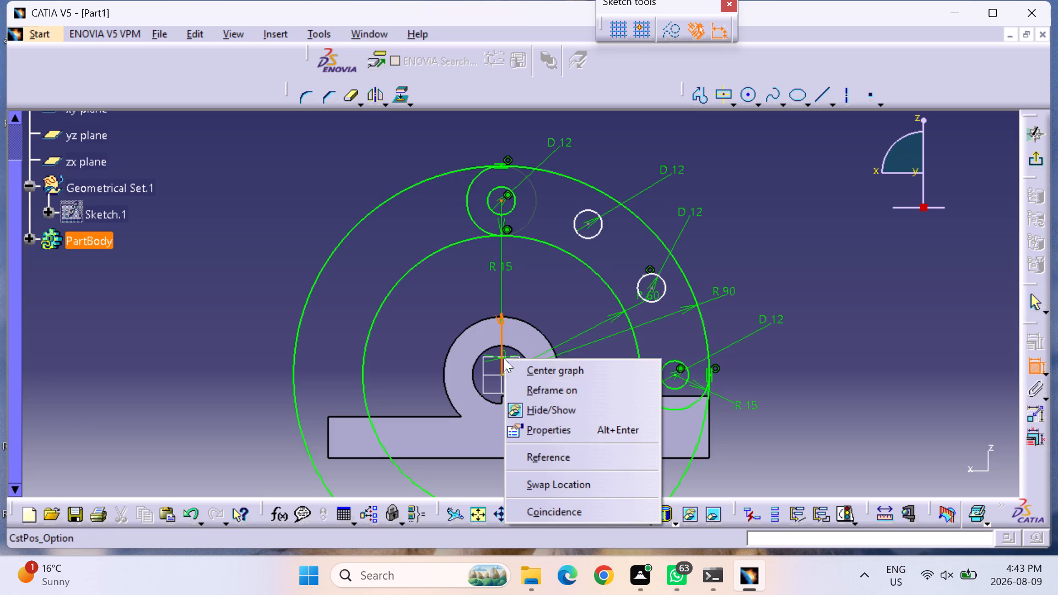
click(548, 509)
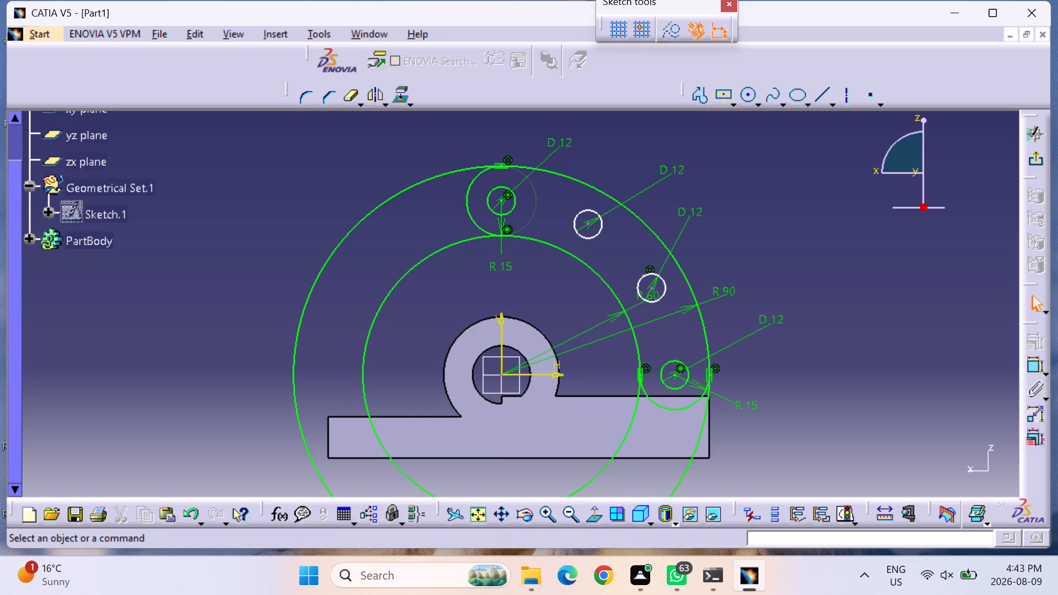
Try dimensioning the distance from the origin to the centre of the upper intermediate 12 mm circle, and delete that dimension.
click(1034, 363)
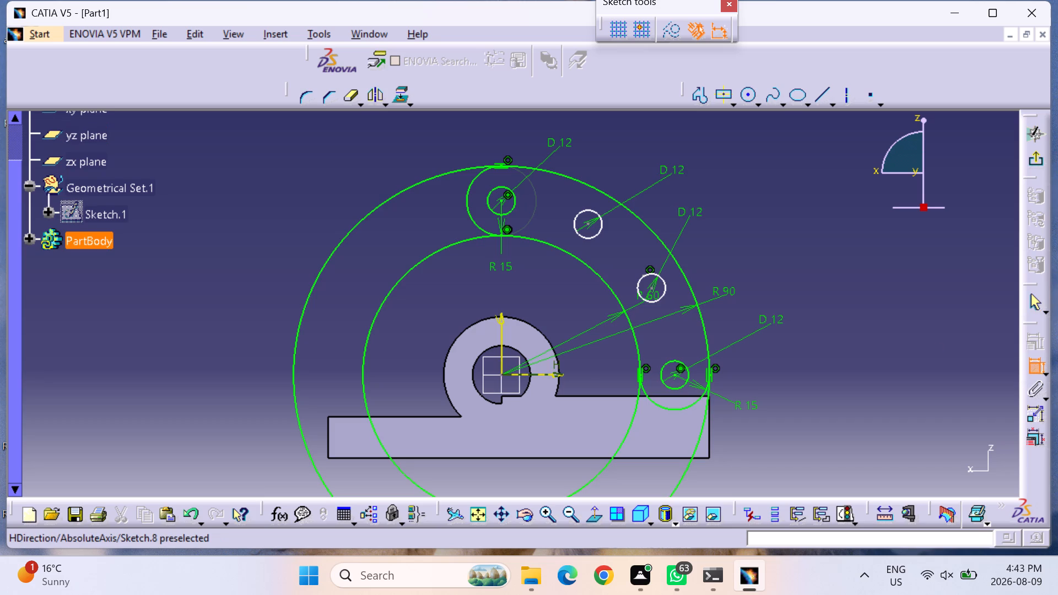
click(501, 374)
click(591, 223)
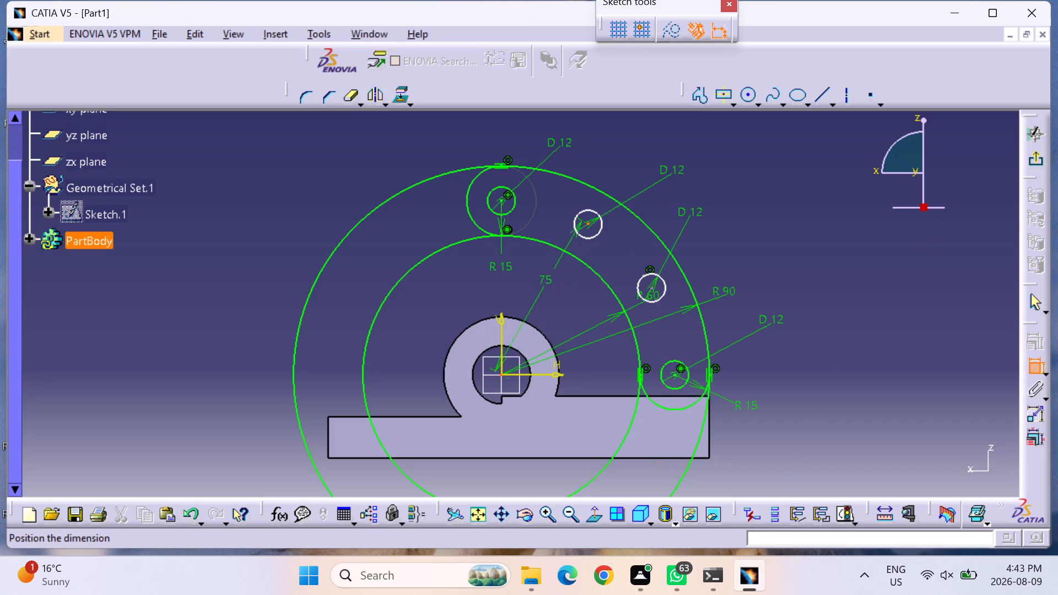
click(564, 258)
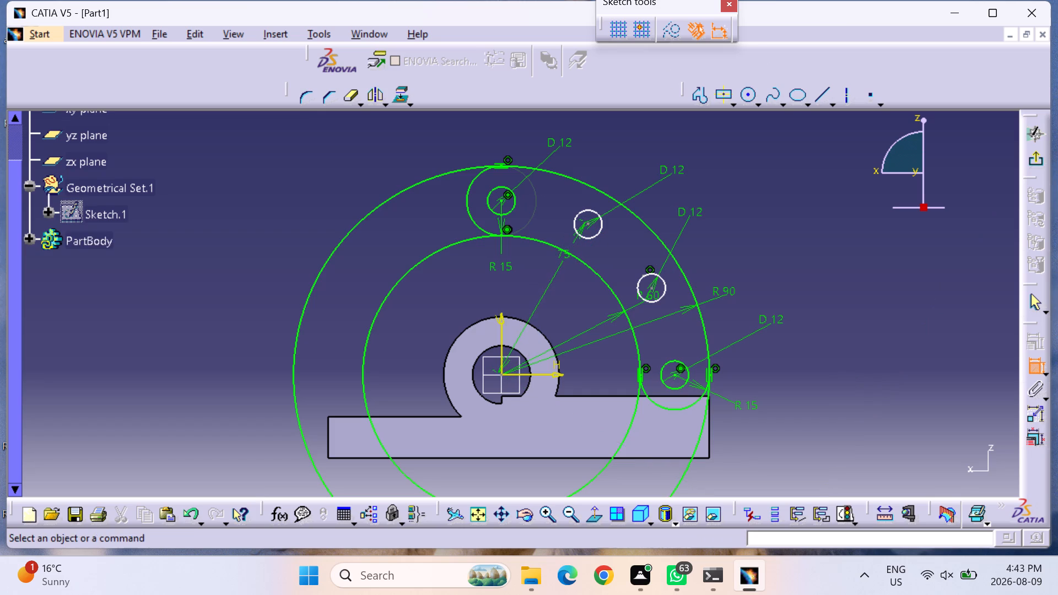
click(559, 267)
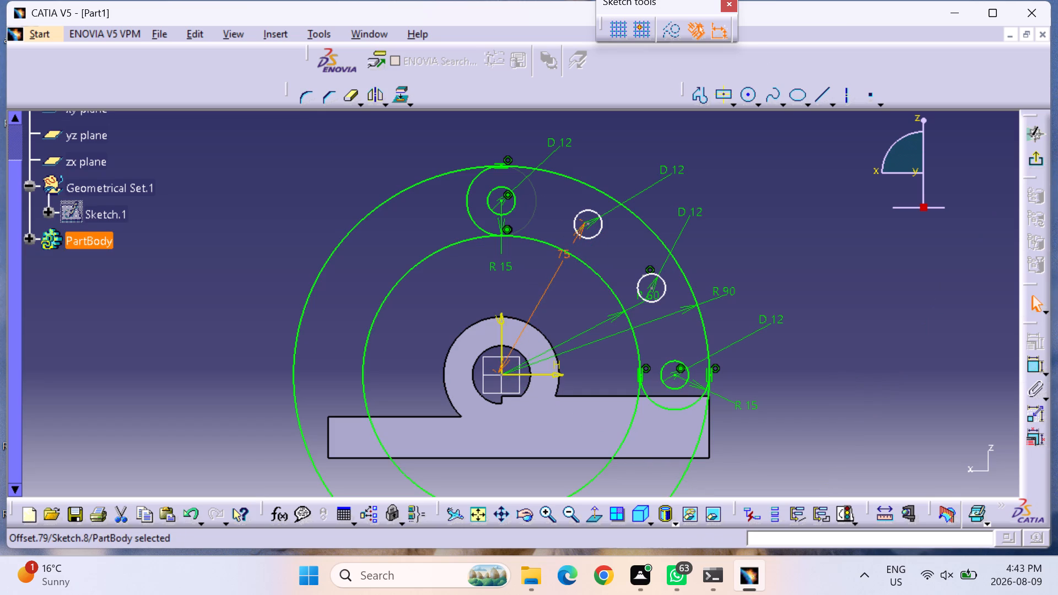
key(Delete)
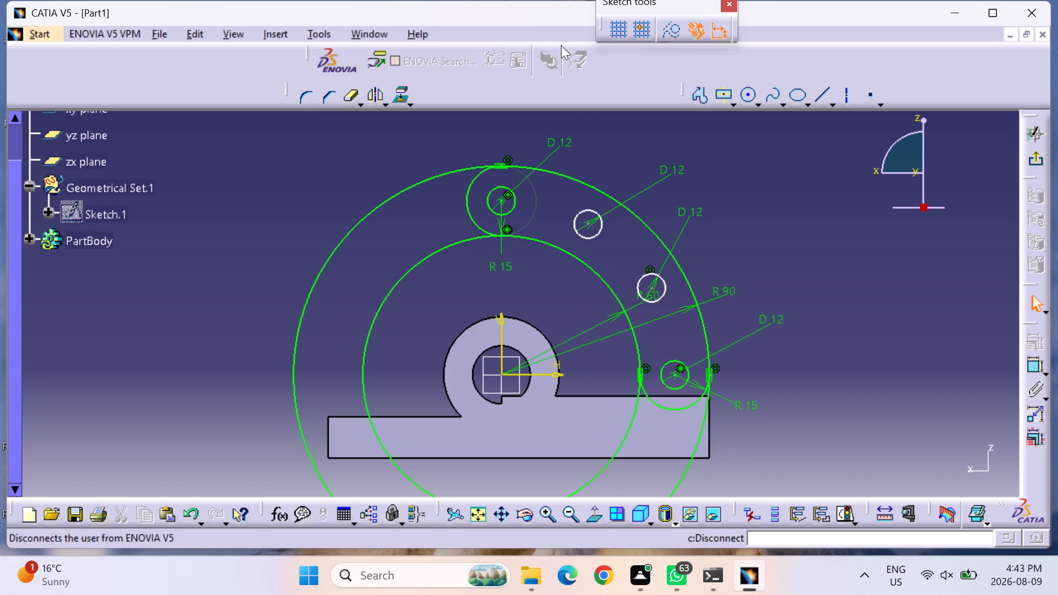
Quick-trim the R 90 and R 60 circles, keeping only the quarter arcs between the arm's two R 15 ends.
click(348, 95)
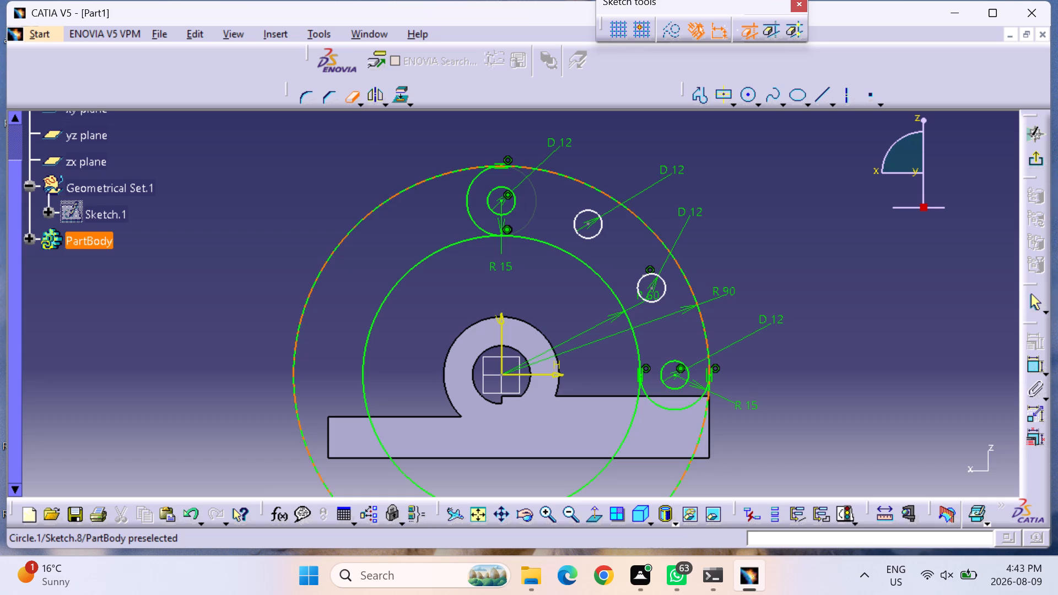
click(315, 280)
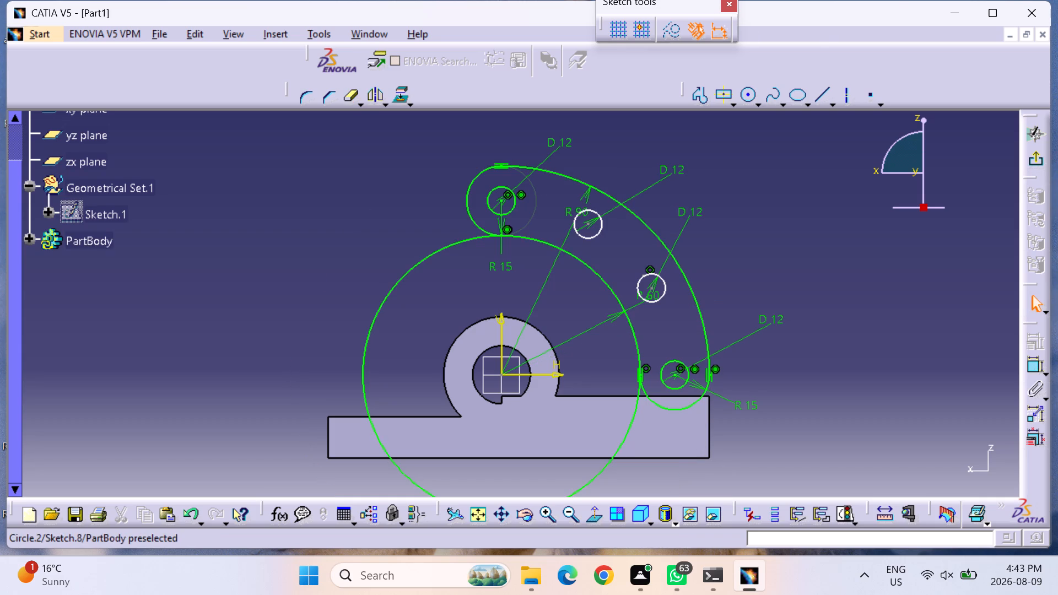
click(347, 100)
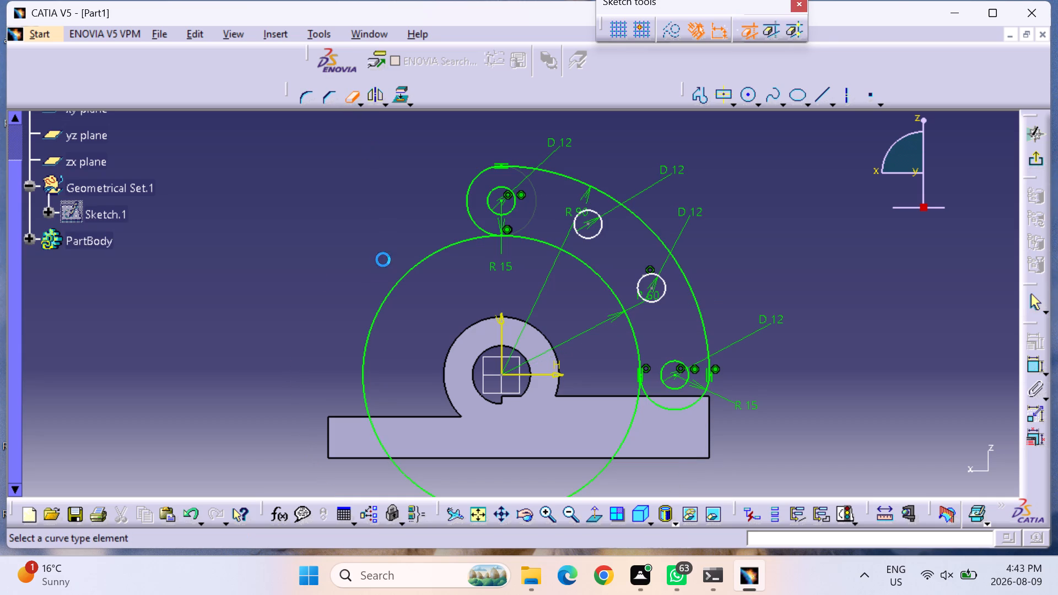
click(385, 296)
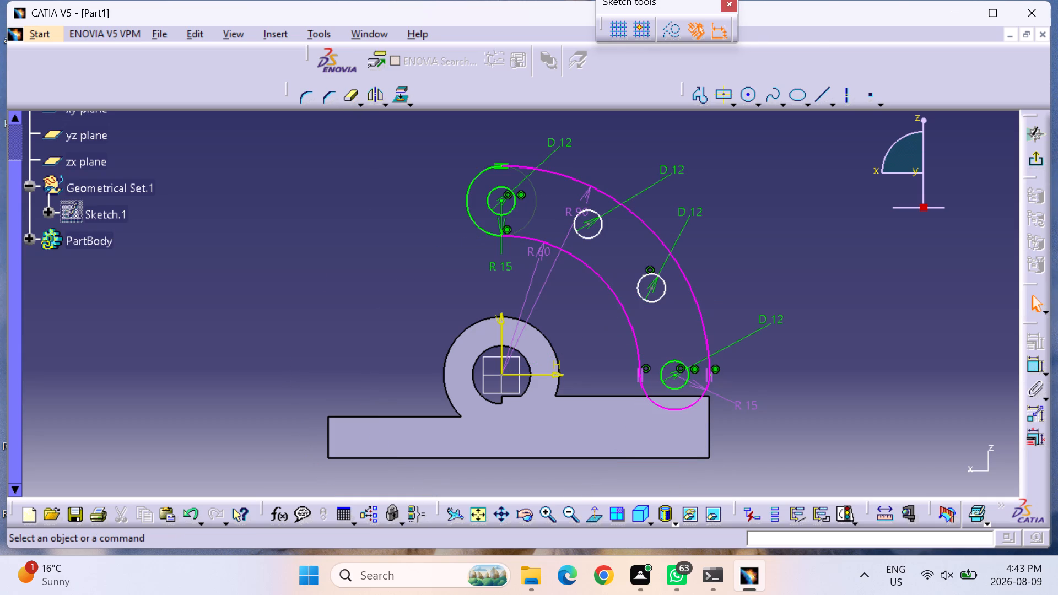
click(404, 210)
click(404, 190)
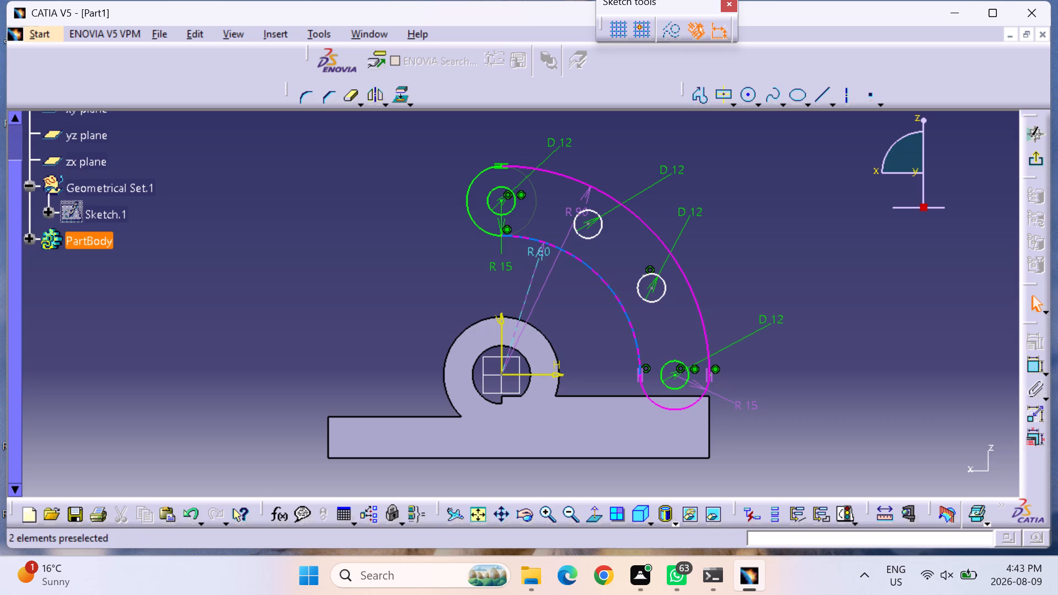
Delete the R 90 radius dimension from the arm's outer arc.
click(585, 195)
key(Delete)
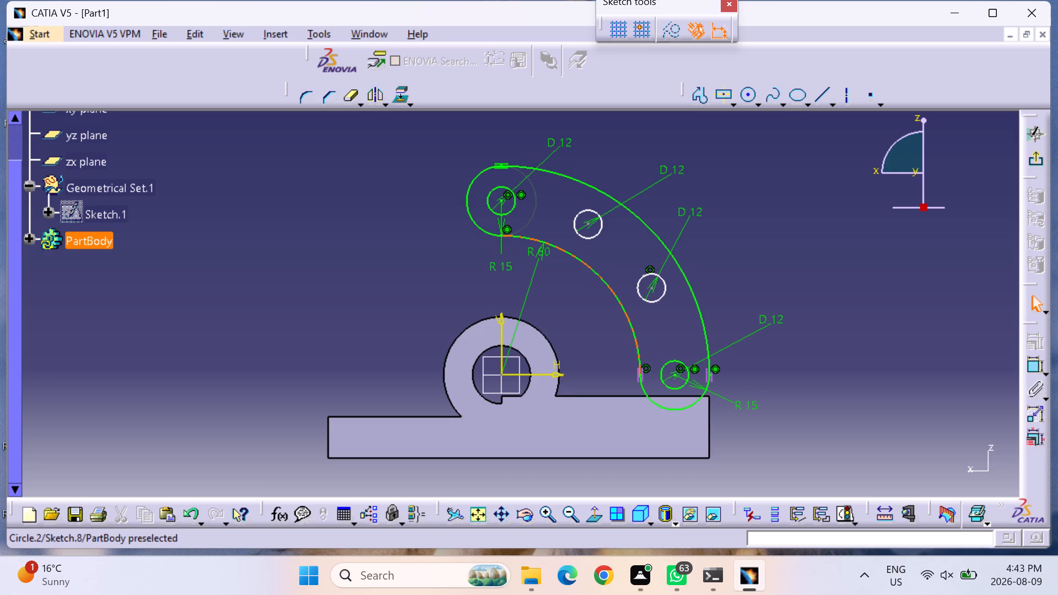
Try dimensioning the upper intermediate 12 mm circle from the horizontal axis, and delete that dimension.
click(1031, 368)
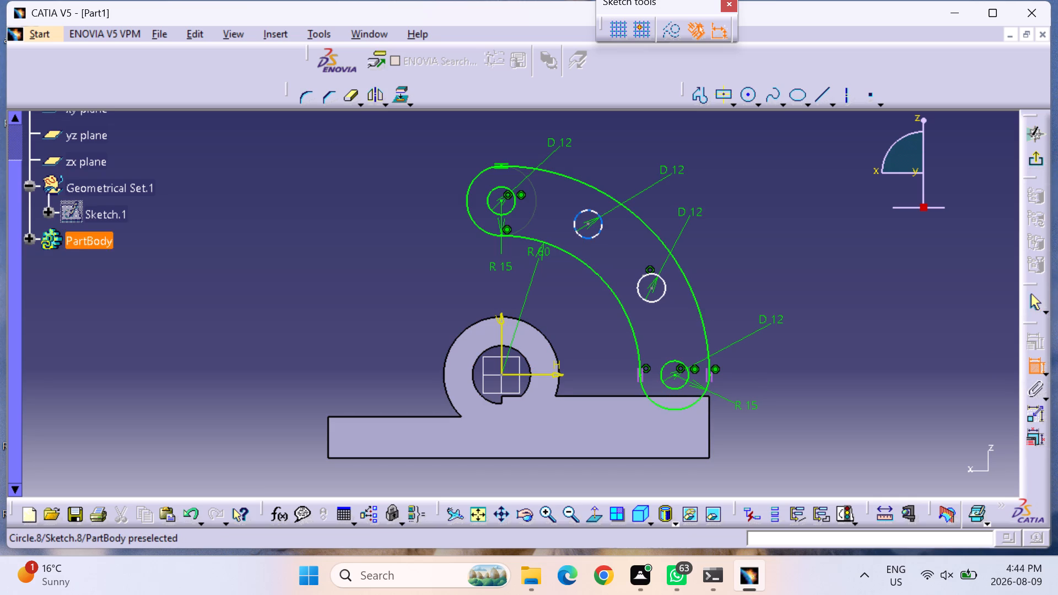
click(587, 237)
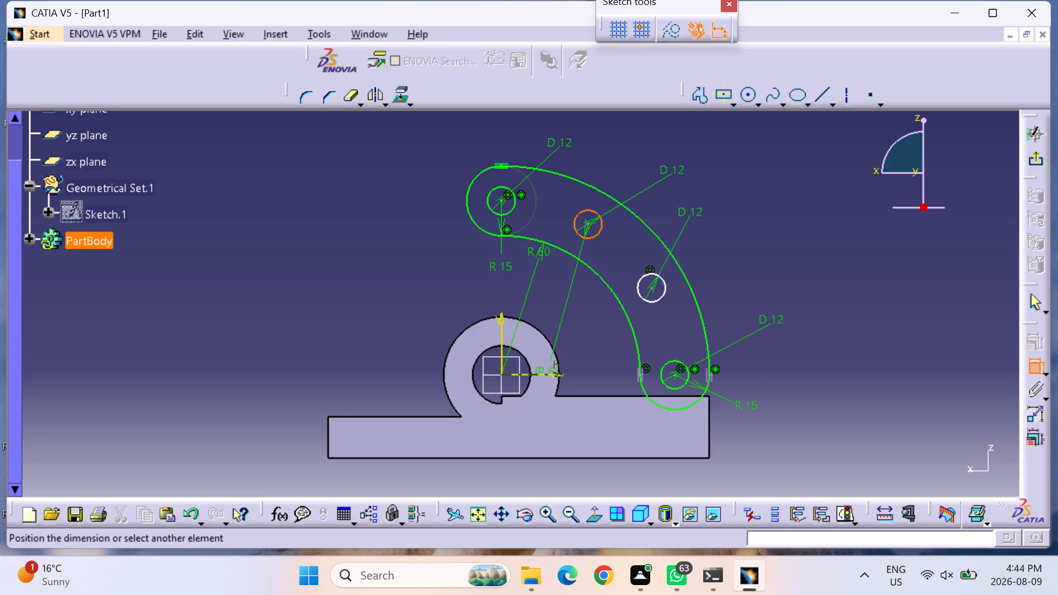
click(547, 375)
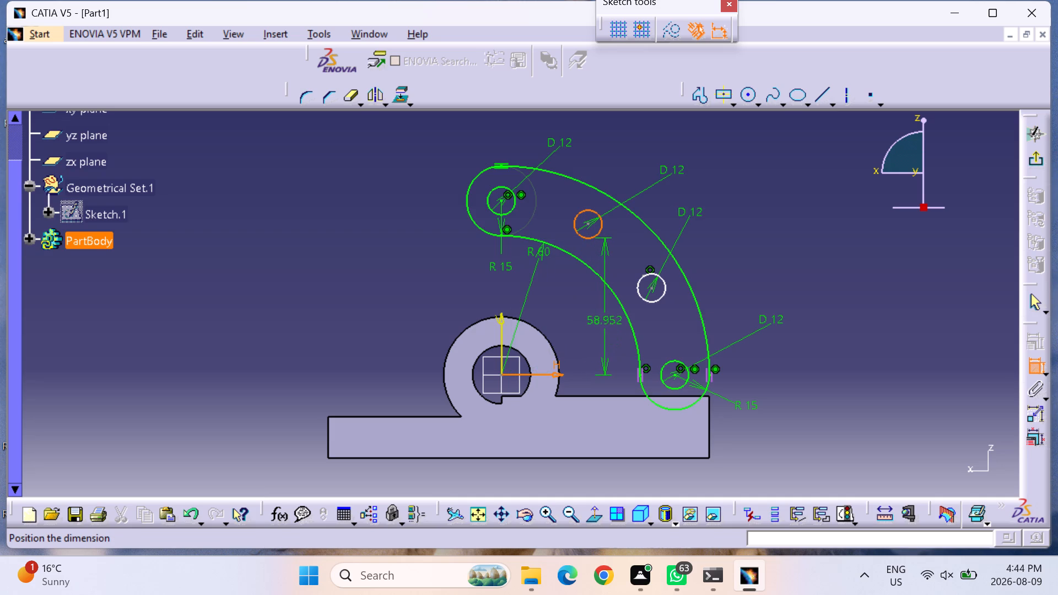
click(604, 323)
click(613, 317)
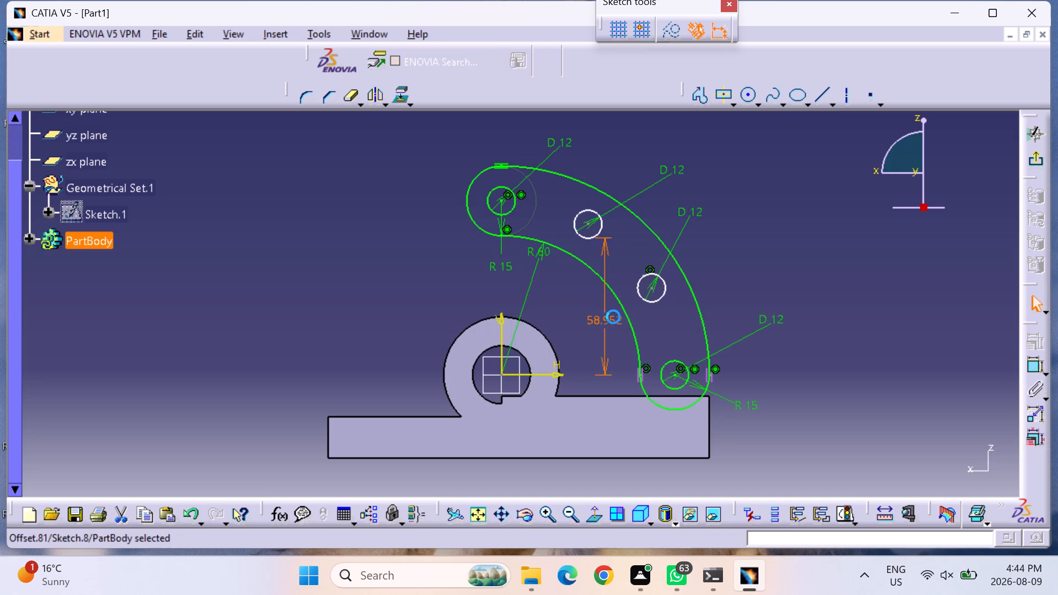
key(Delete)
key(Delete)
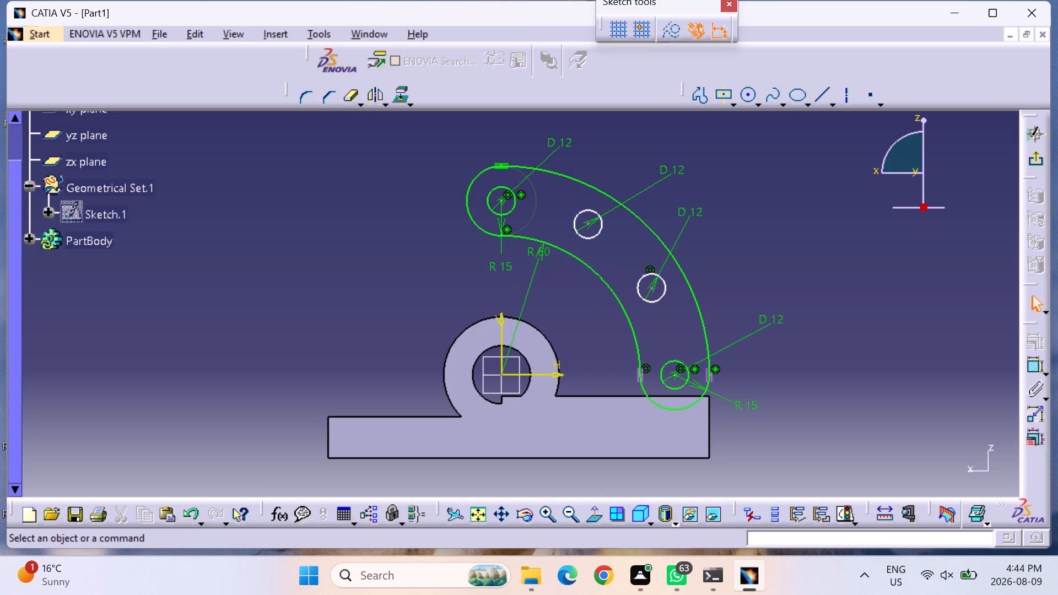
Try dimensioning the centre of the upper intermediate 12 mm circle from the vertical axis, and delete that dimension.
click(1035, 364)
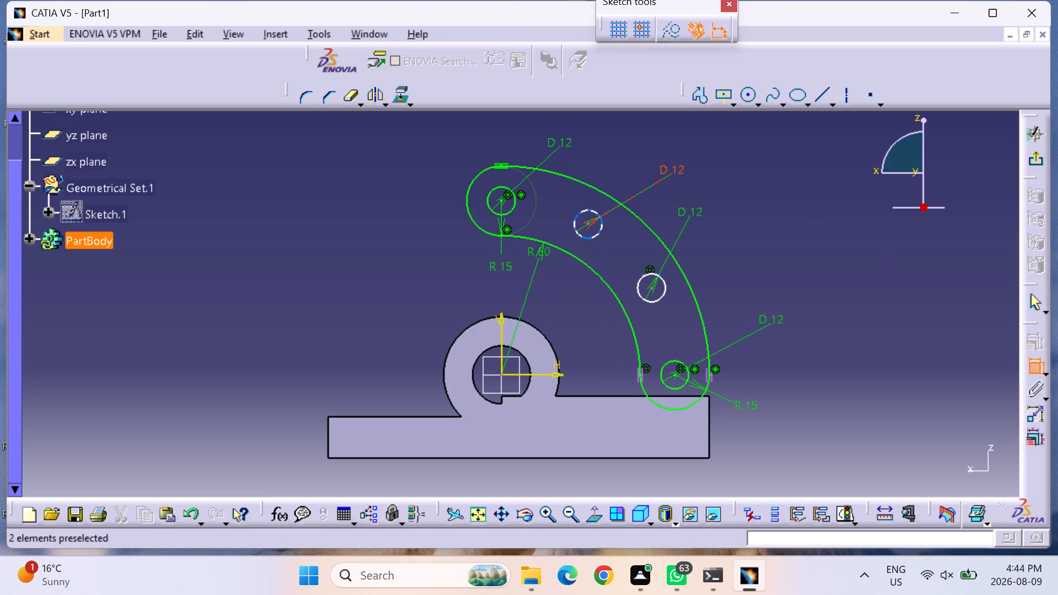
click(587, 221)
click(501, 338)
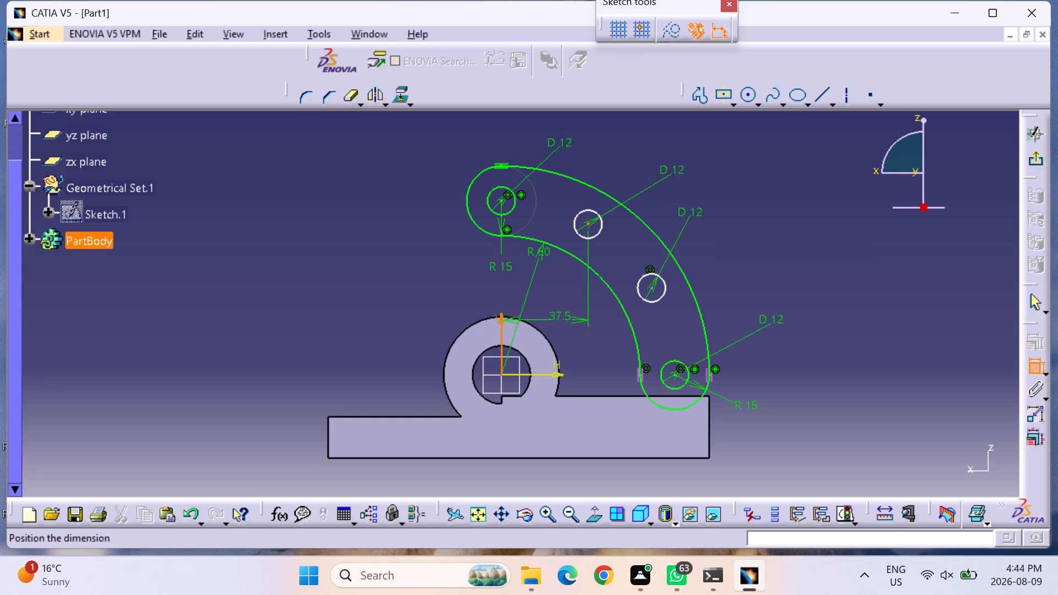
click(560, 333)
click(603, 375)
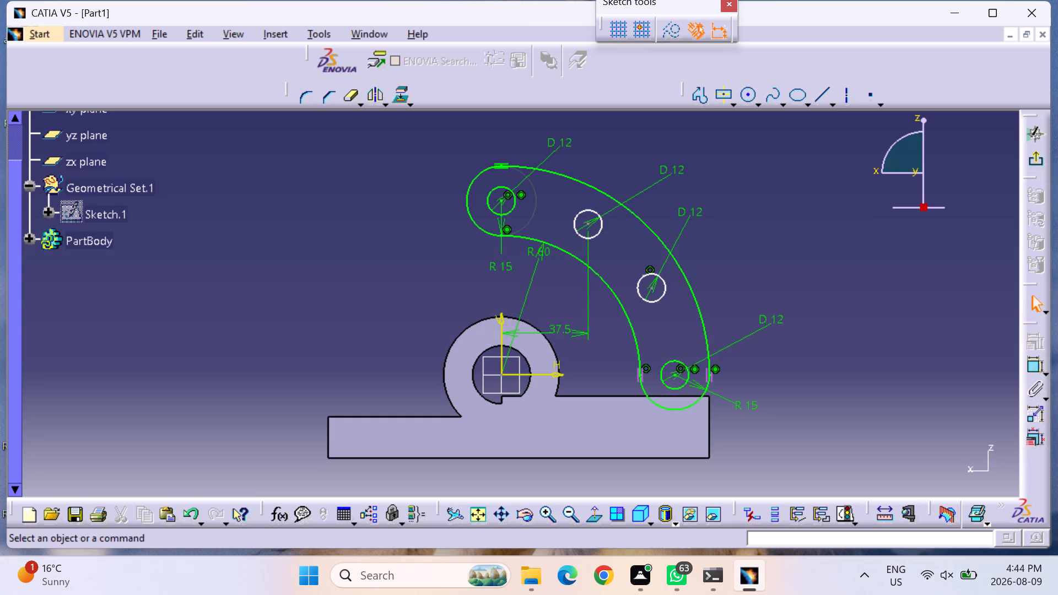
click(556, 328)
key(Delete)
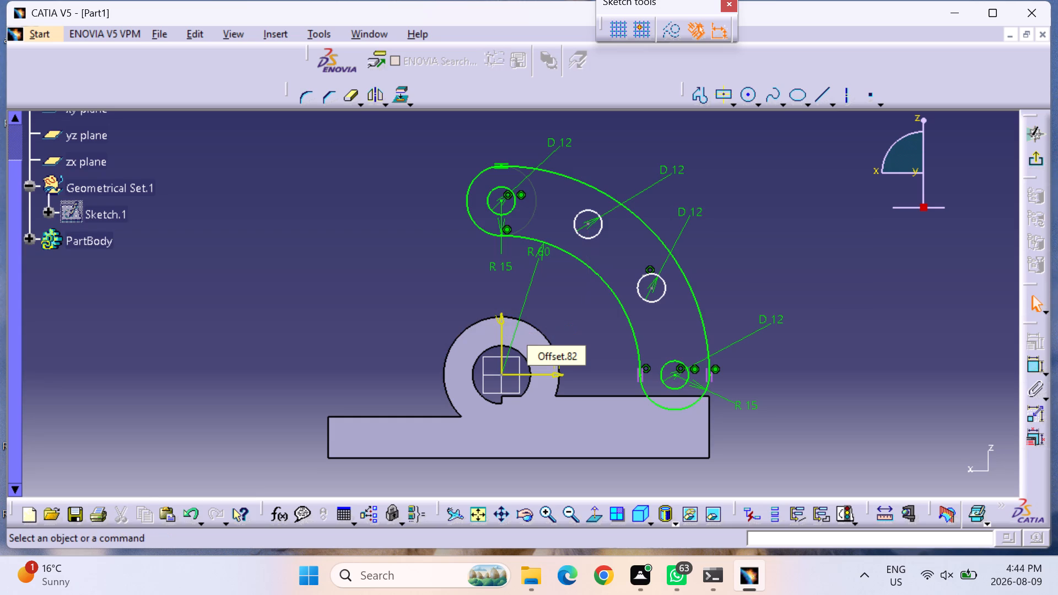
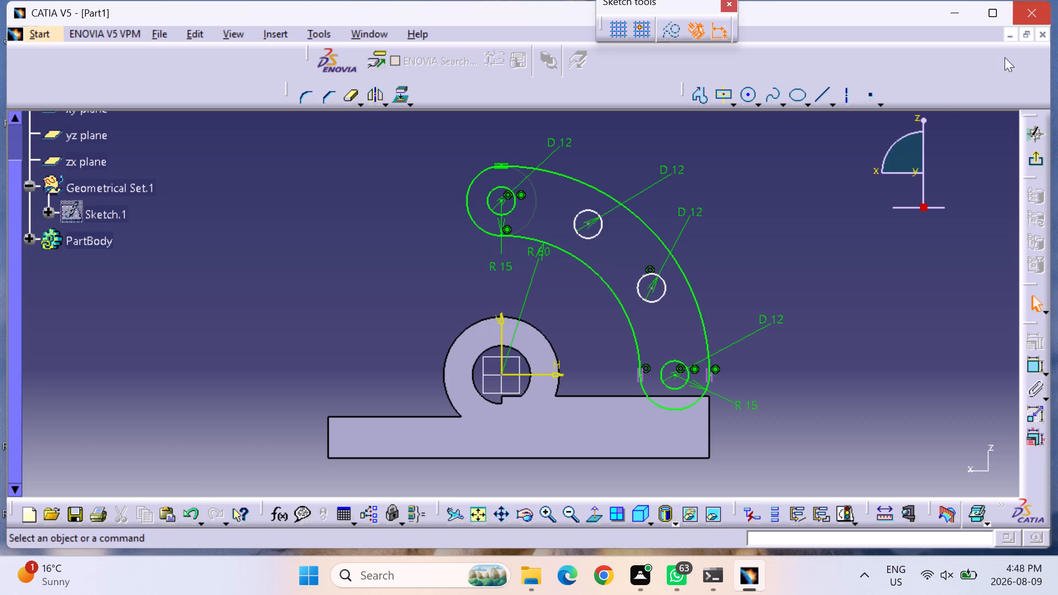
Reposition the upper intermediate 12 mm circle slightly within the curved arm.
drag(601, 227, 603, 233)
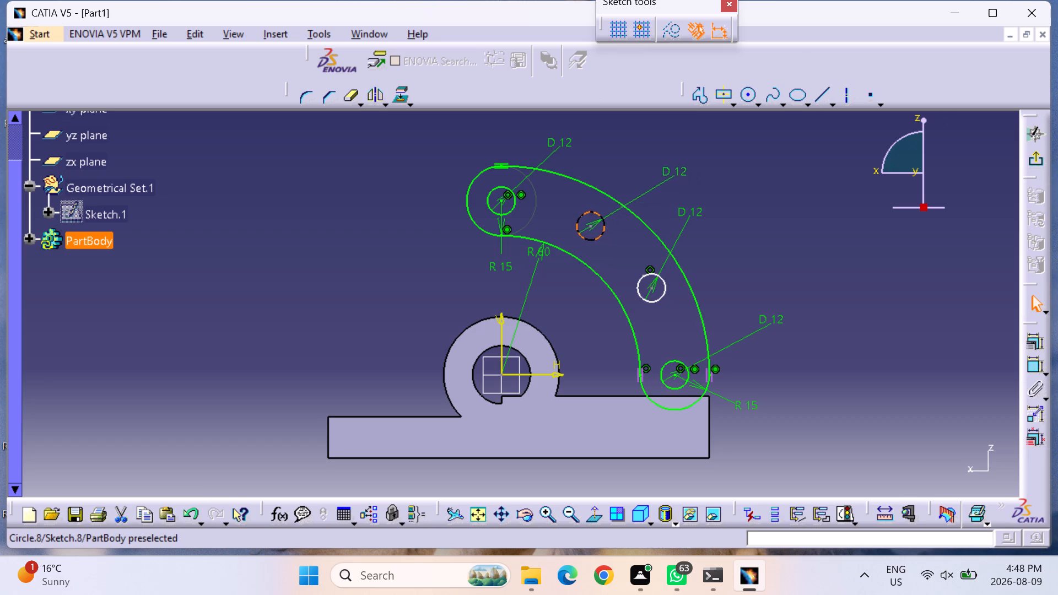
drag(603, 233, 596, 233)
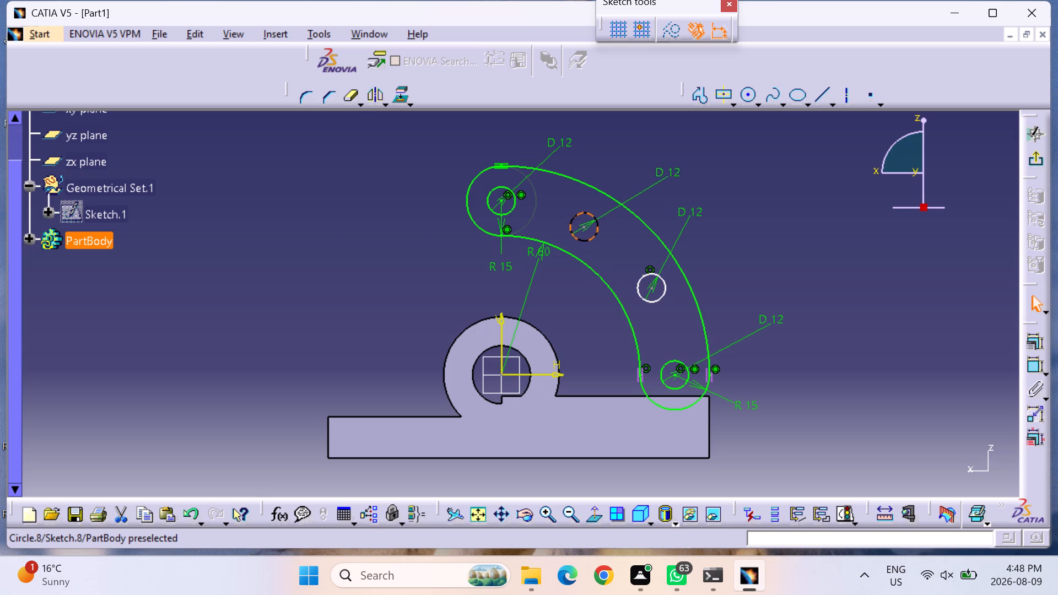
drag(596, 233, 596, 230)
click(597, 230)
click(623, 244)
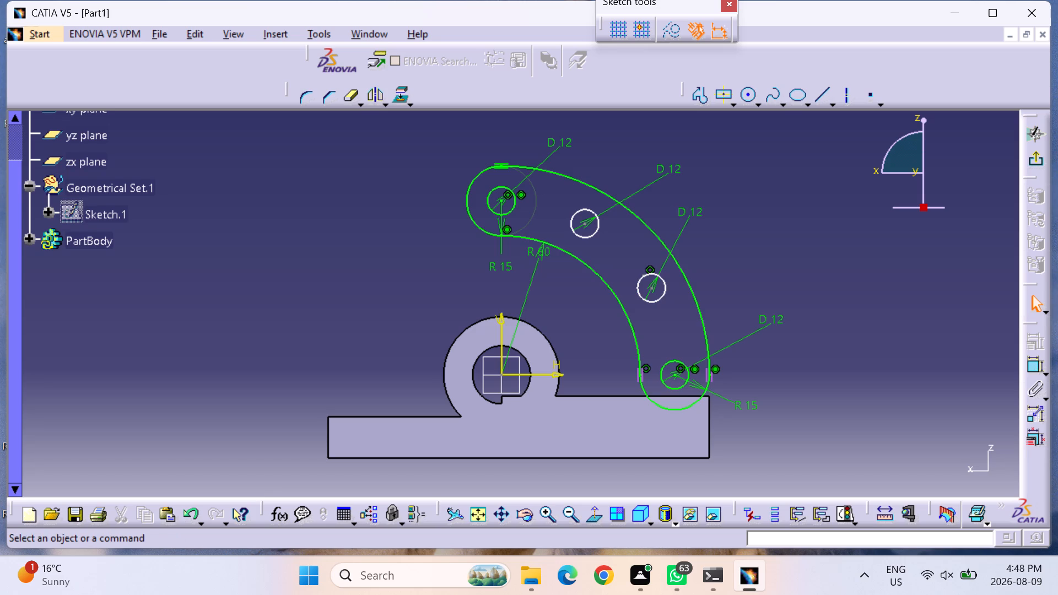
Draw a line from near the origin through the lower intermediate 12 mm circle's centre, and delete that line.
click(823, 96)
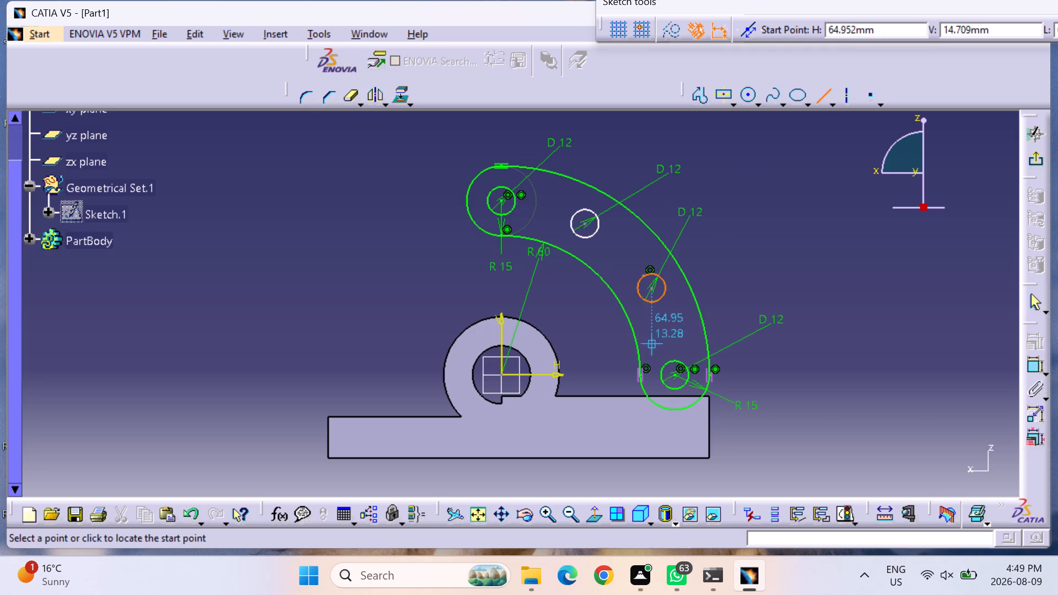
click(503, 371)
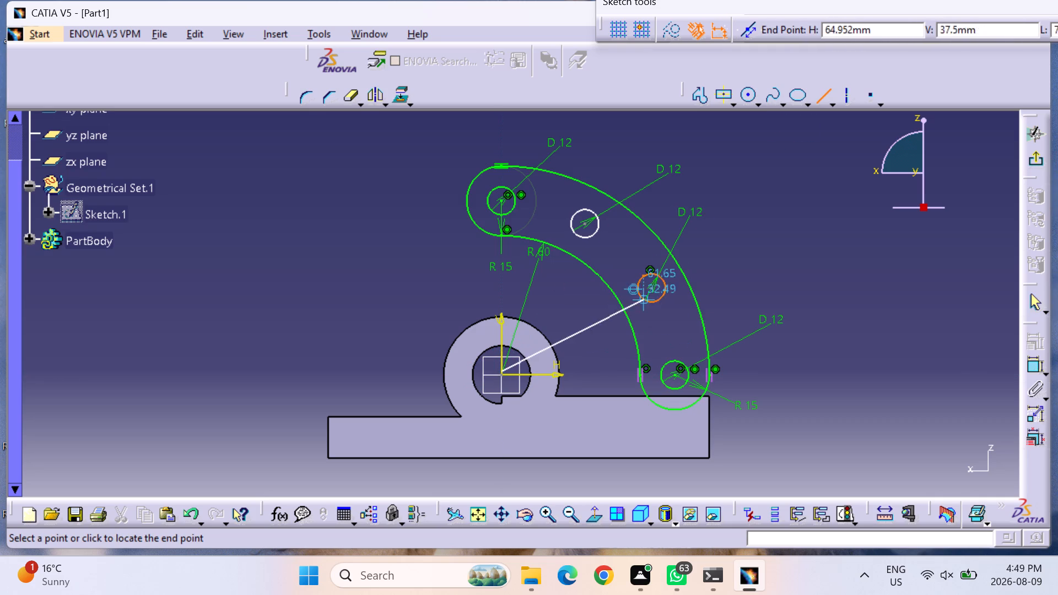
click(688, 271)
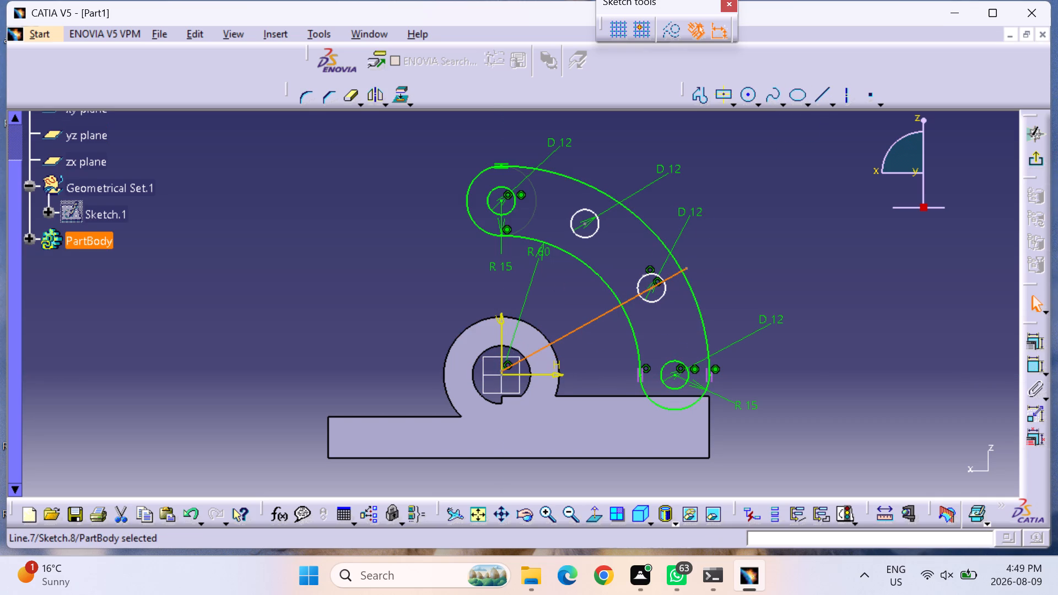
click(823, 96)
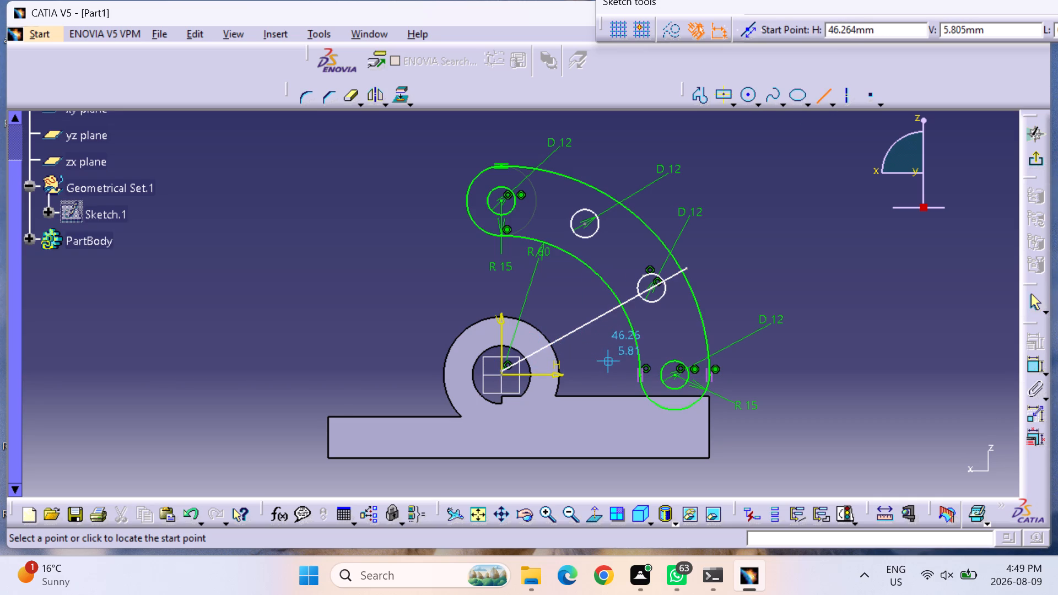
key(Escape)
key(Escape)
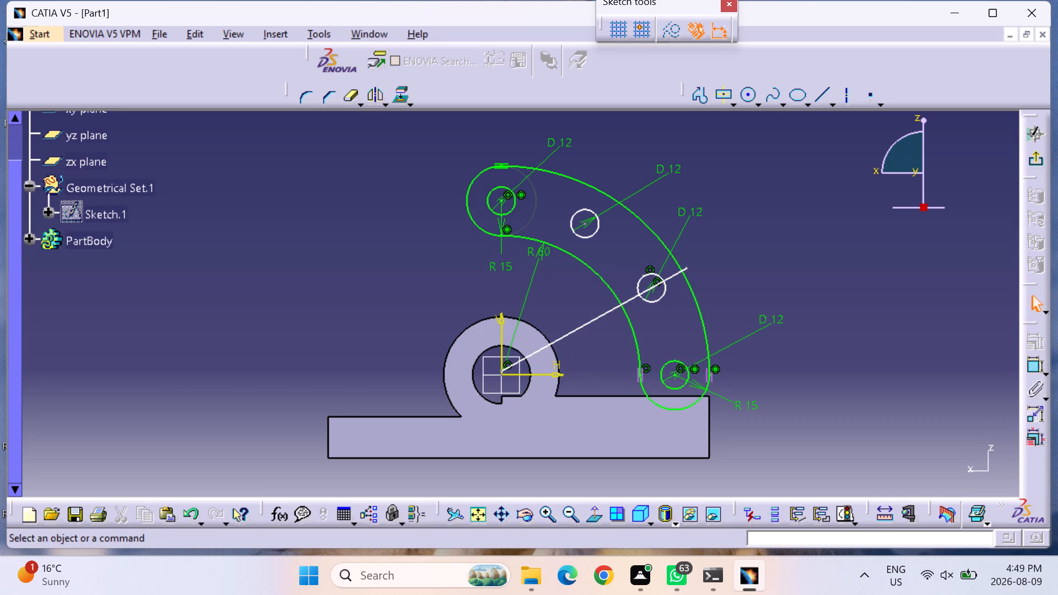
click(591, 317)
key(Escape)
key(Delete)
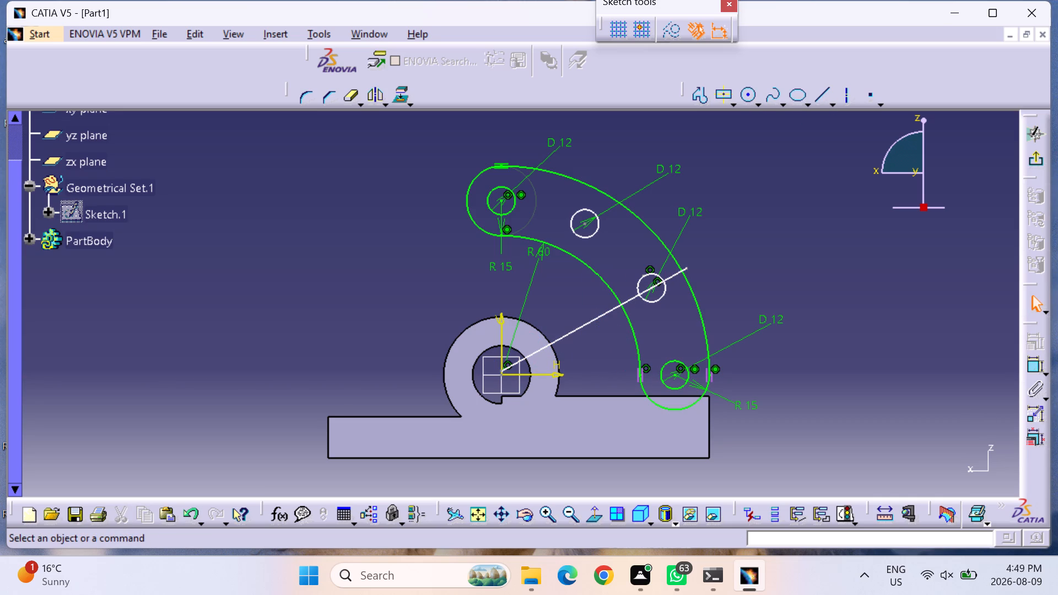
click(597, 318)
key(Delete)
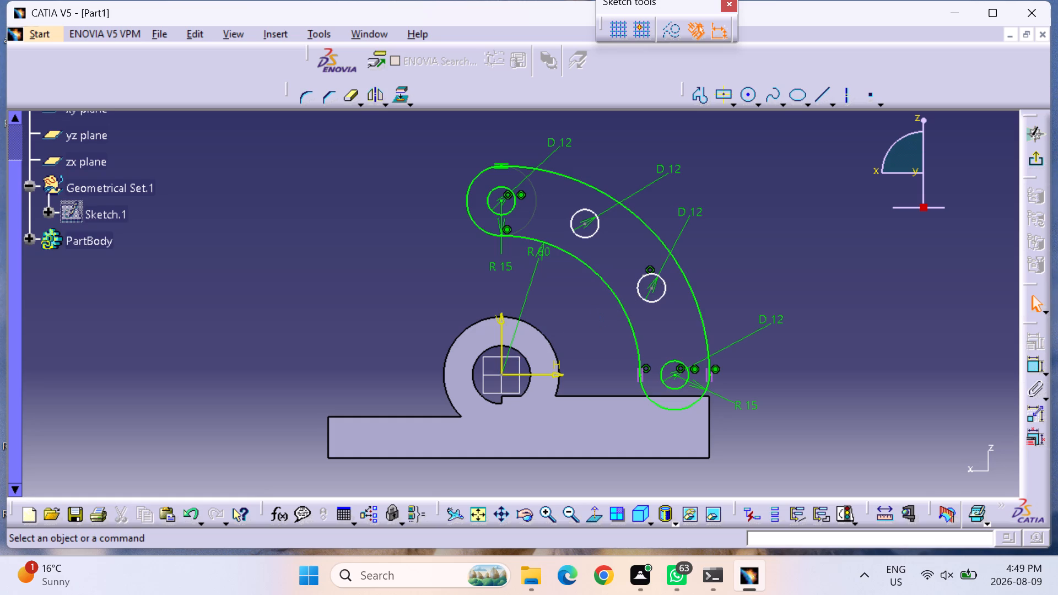
Draw two lines from the origin past the arm's outer arc, one through the centre of each intermediate 12 mm circle.
click(825, 96)
click(504, 375)
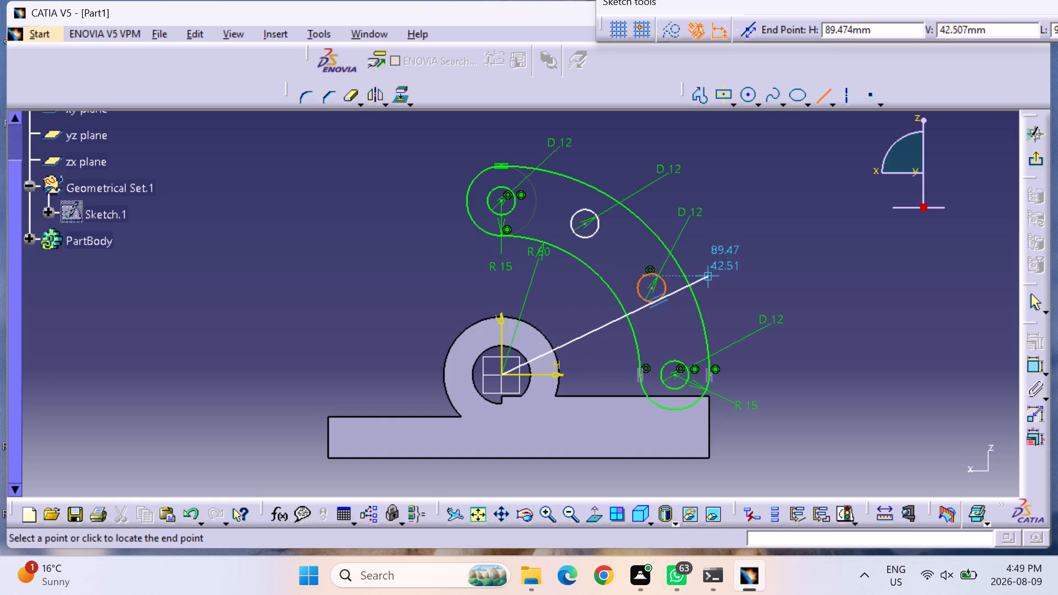
click(741, 236)
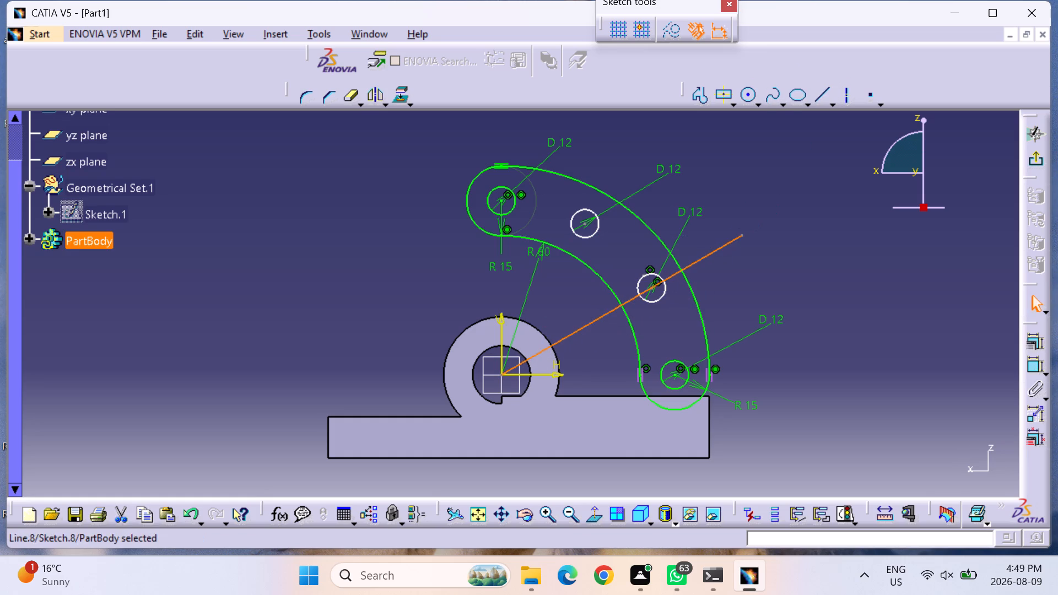
key(Escape)
click(822, 99)
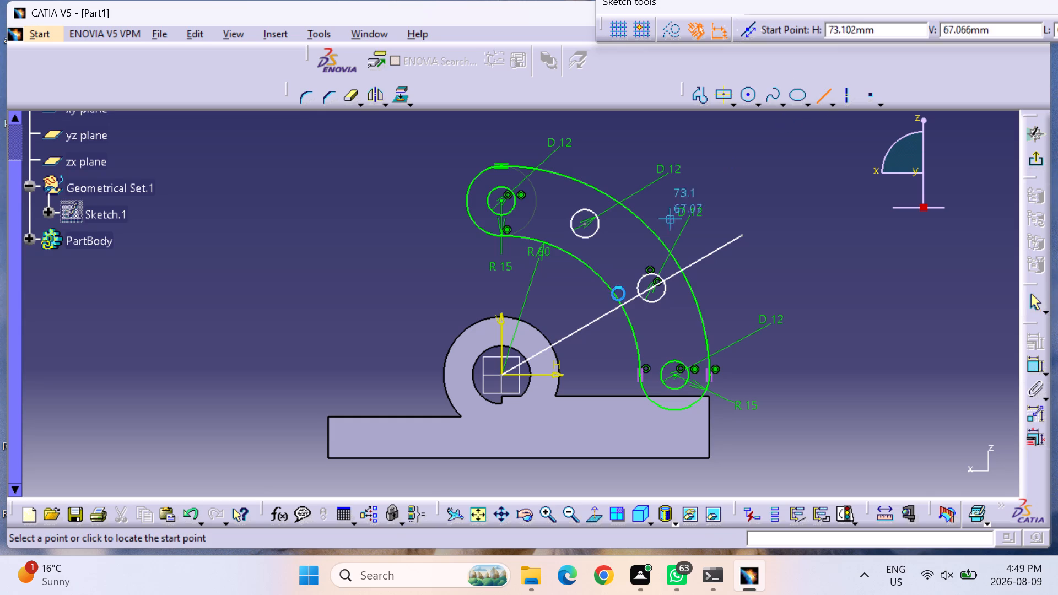
click(501, 374)
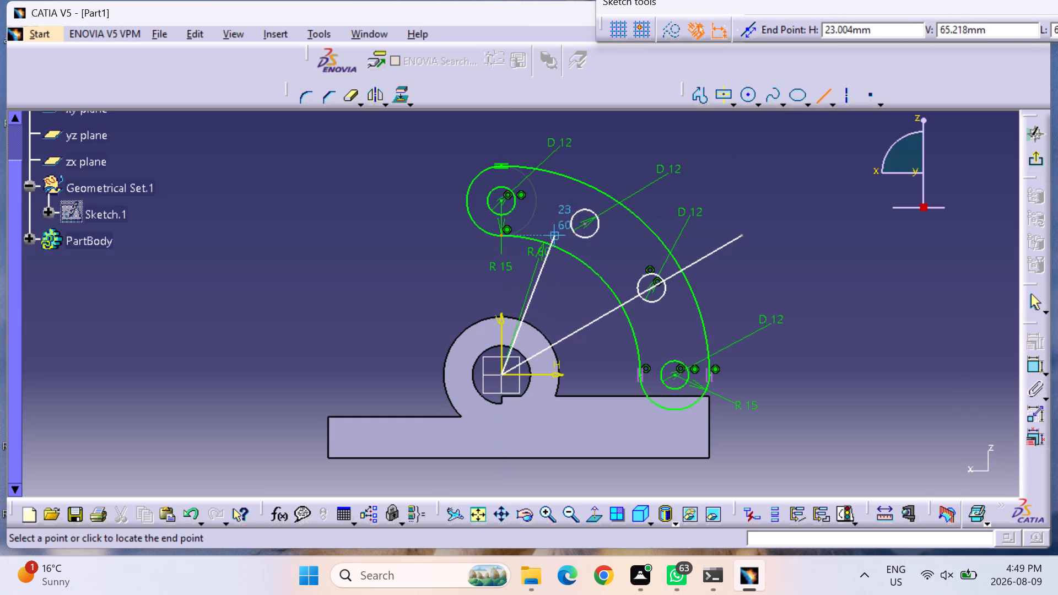
click(625, 150)
key(Escape)
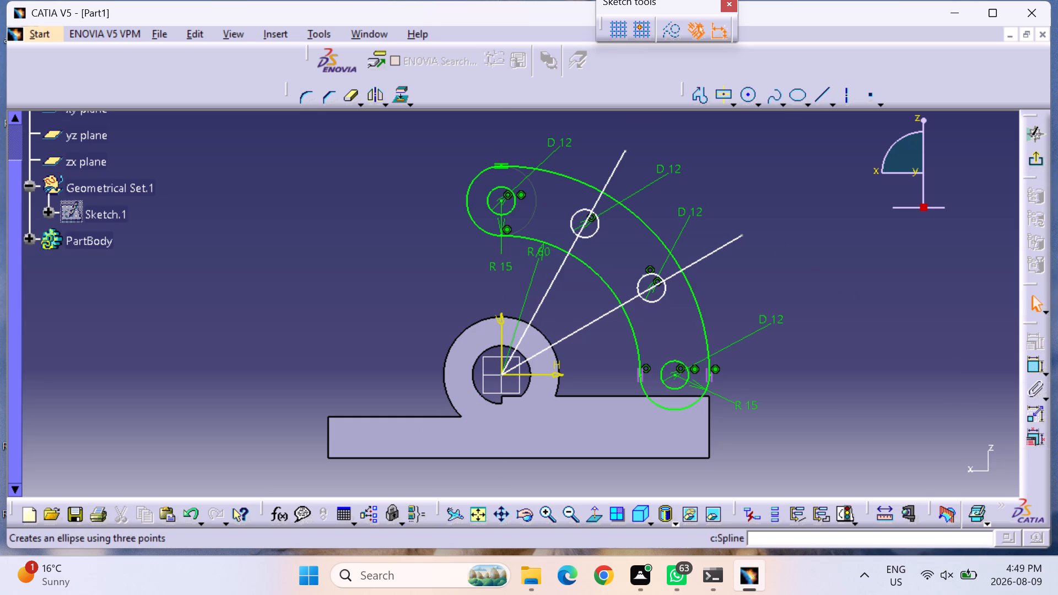
Dimension the angle between the two lines through the intermediate circles and set it to 30°.
click(1031, 365)
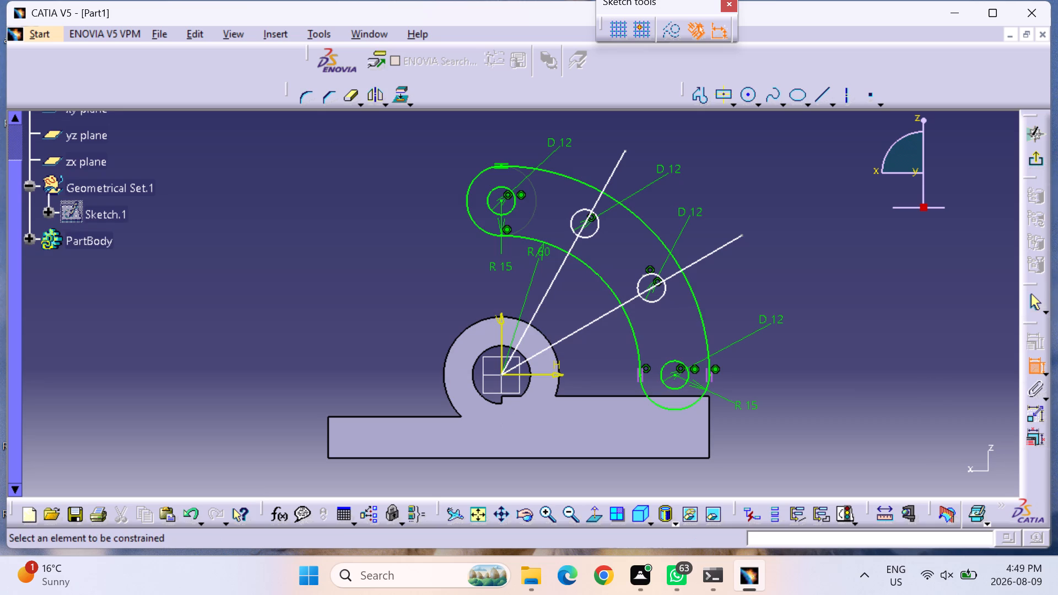
click(573, 332)
click(541, 304)
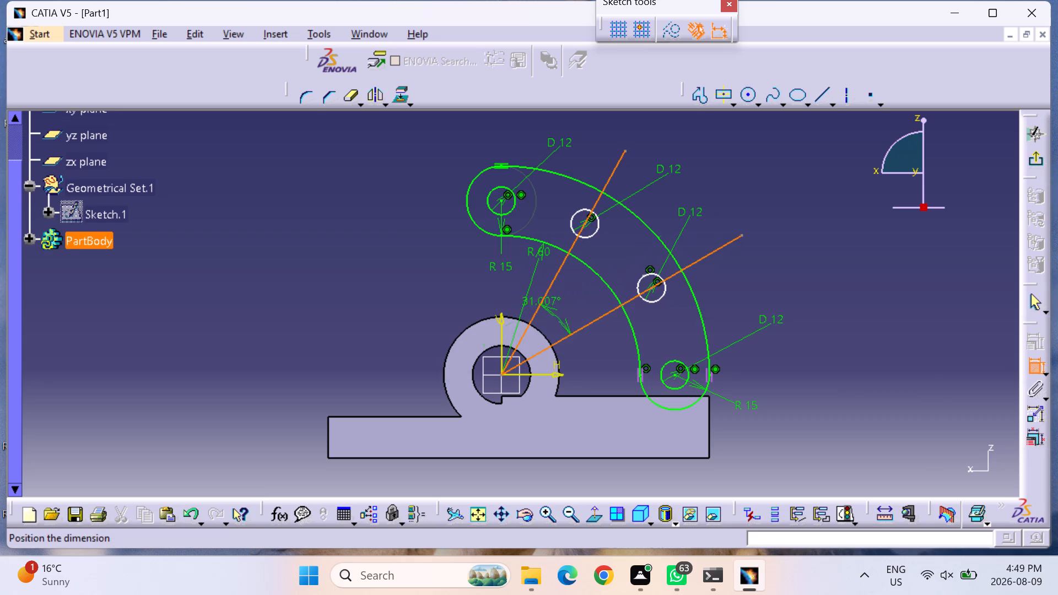
click(578, 305)
double_click(580, 296)
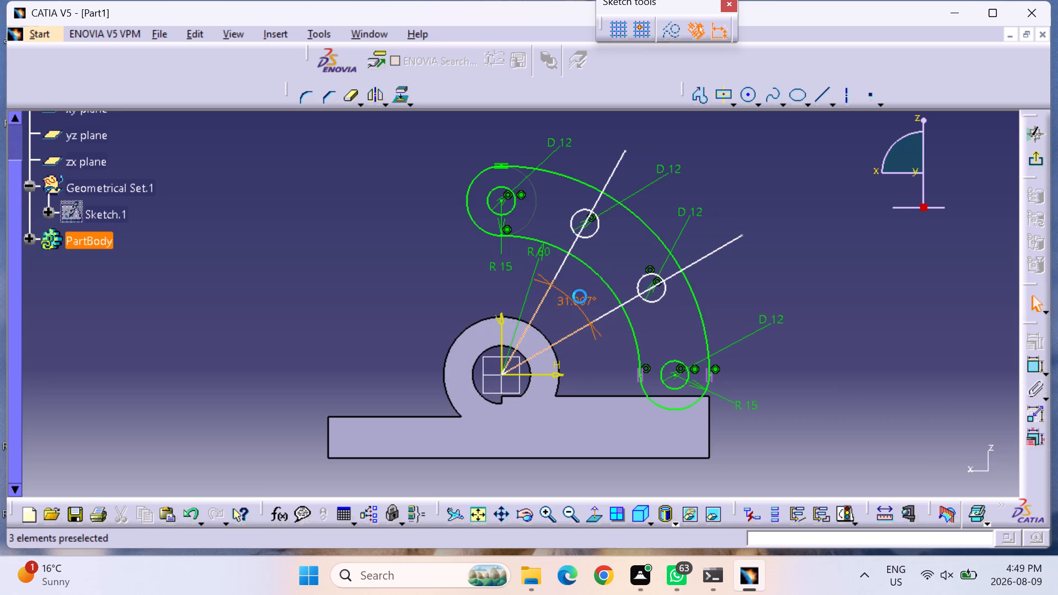
text(30)
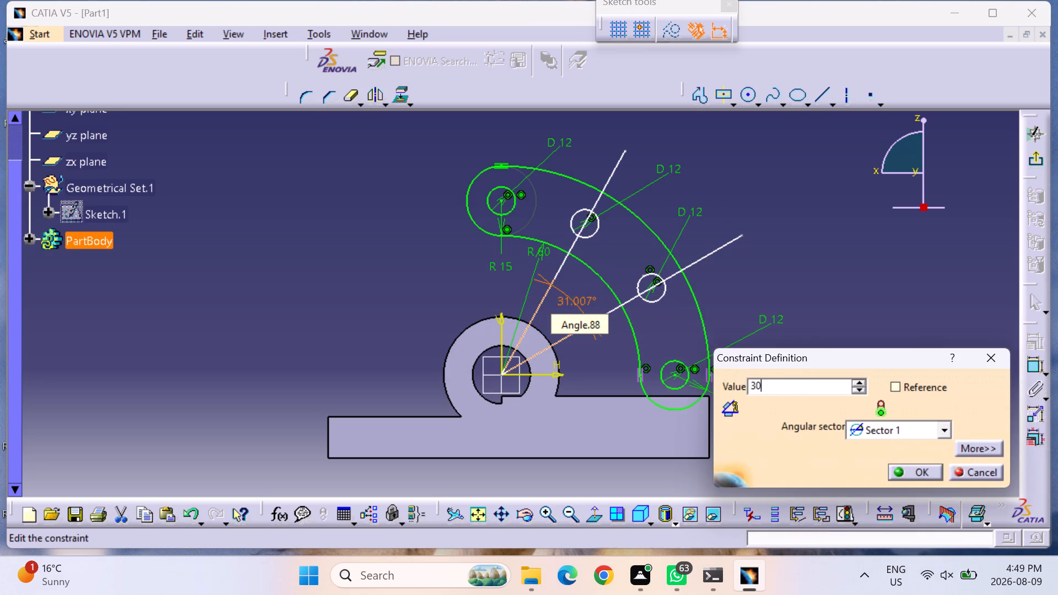
key(Return)
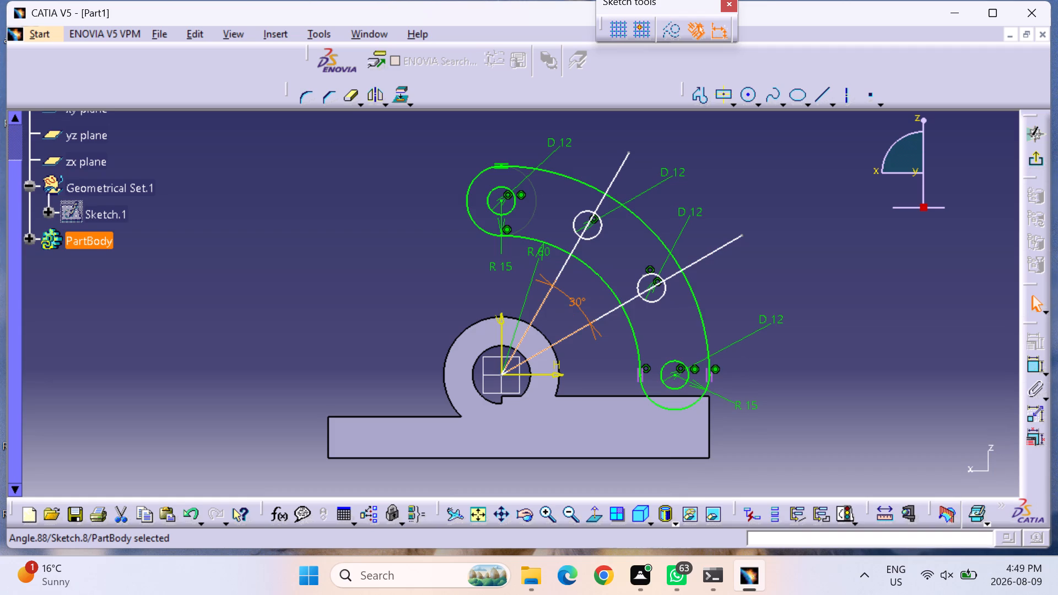
Delete the line passing through the lower intermediate 12 mm circle.
click(574, 244)
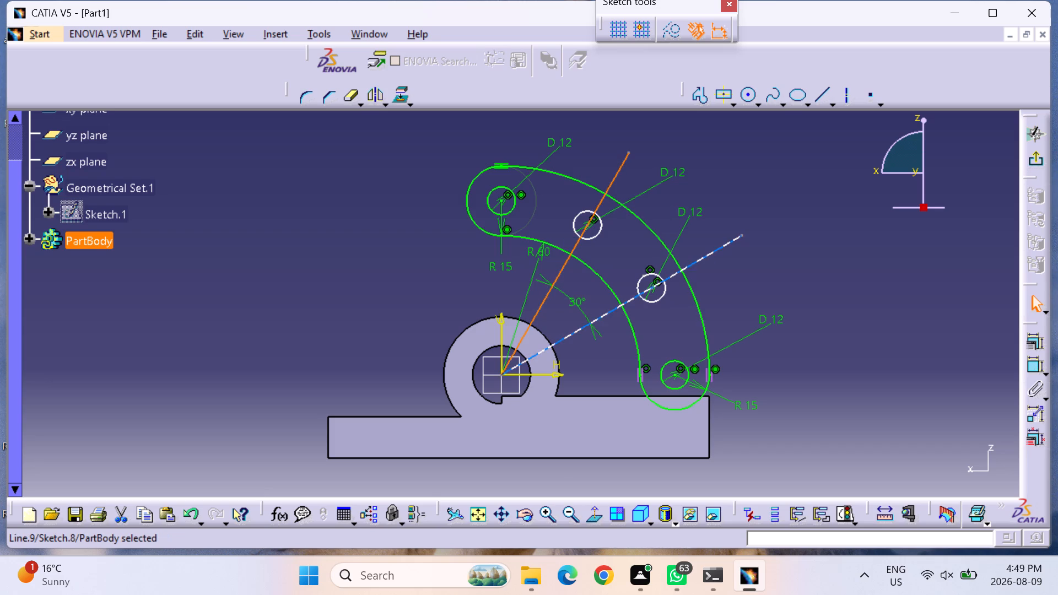
click(719, 247)
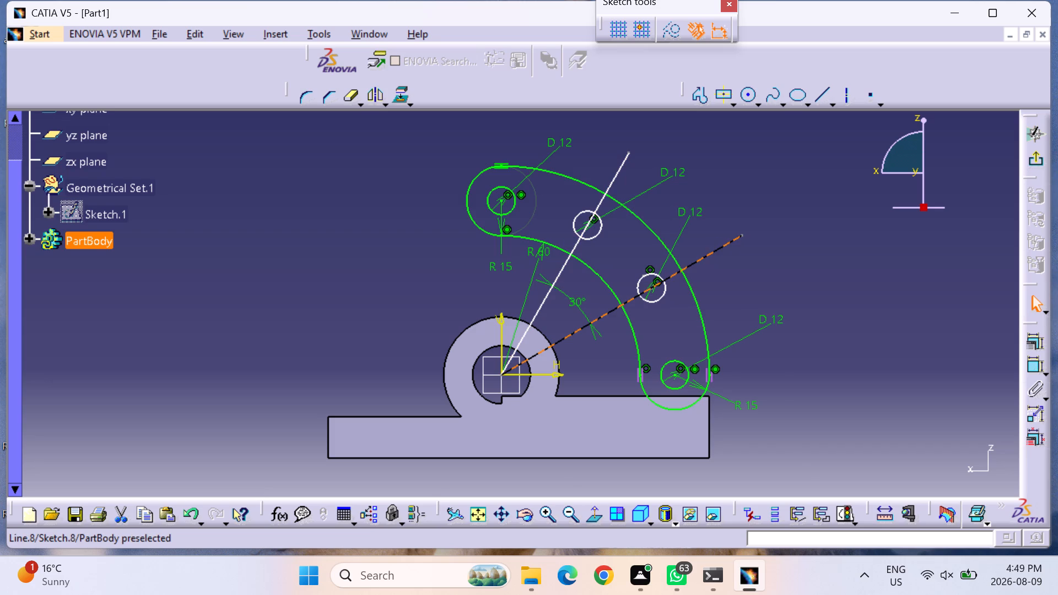
key(Delete)
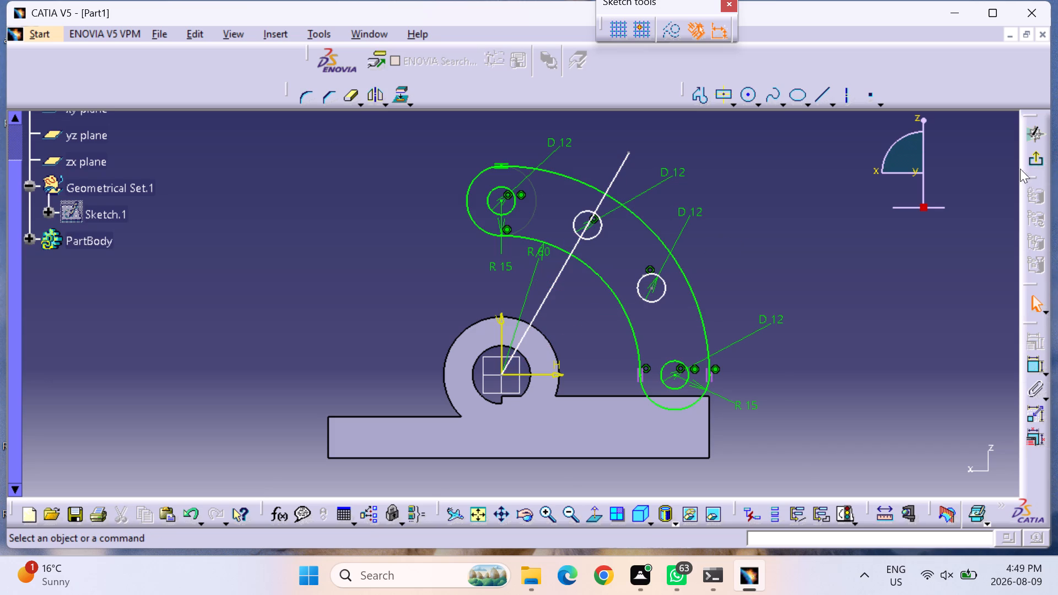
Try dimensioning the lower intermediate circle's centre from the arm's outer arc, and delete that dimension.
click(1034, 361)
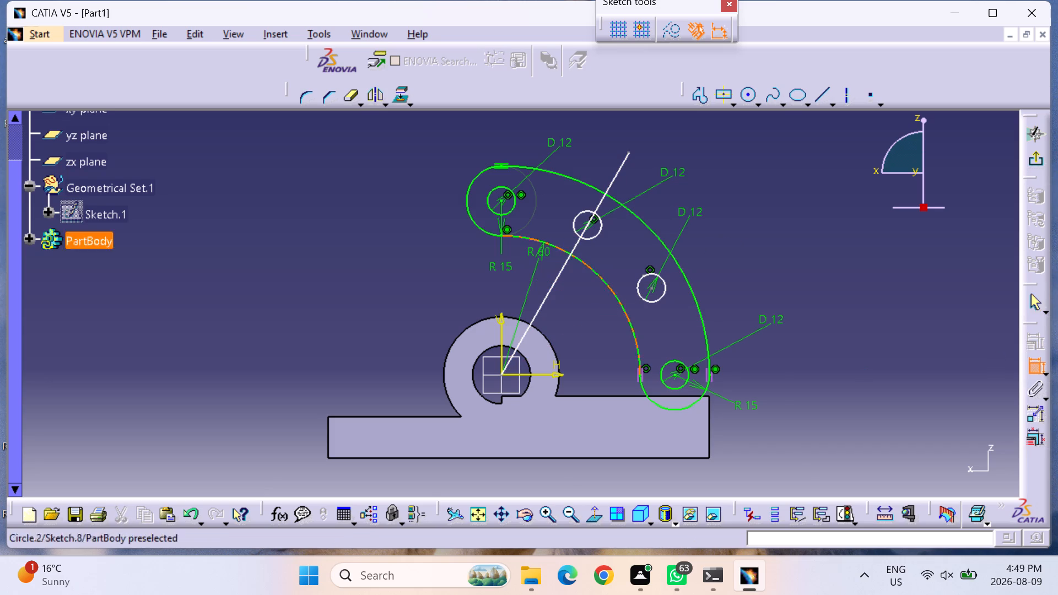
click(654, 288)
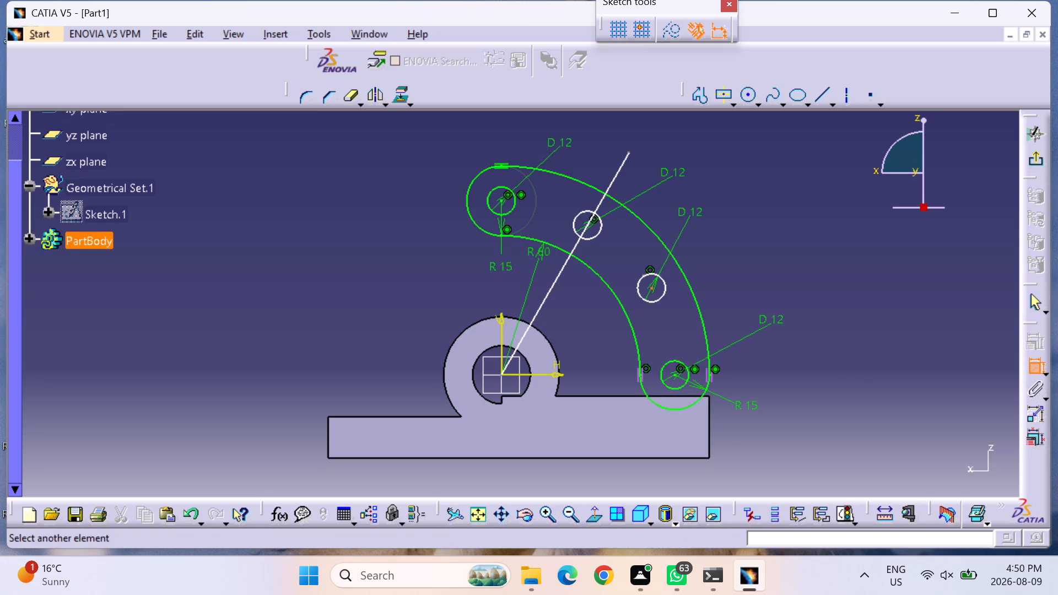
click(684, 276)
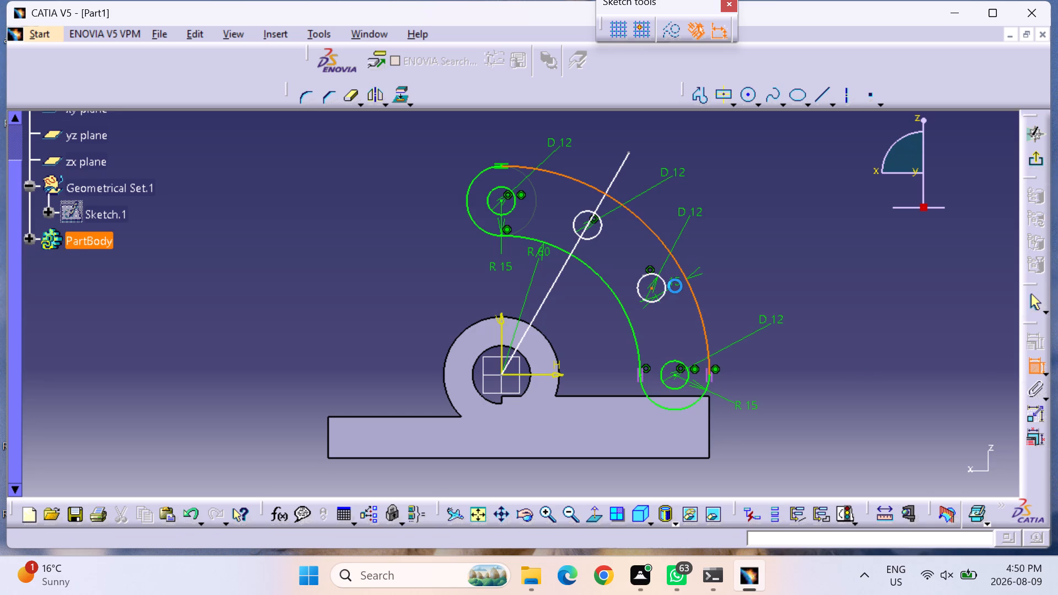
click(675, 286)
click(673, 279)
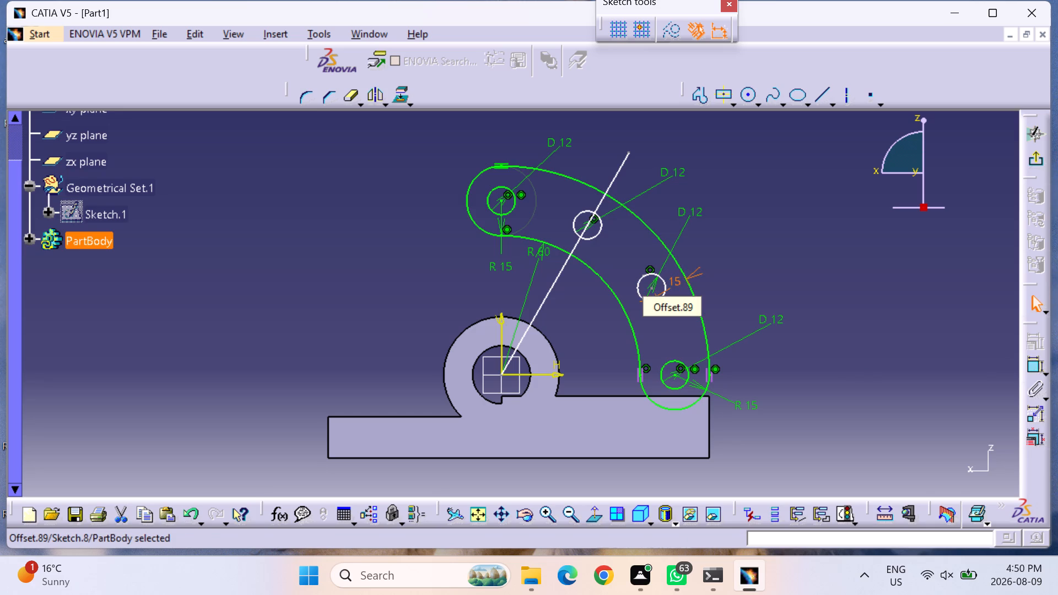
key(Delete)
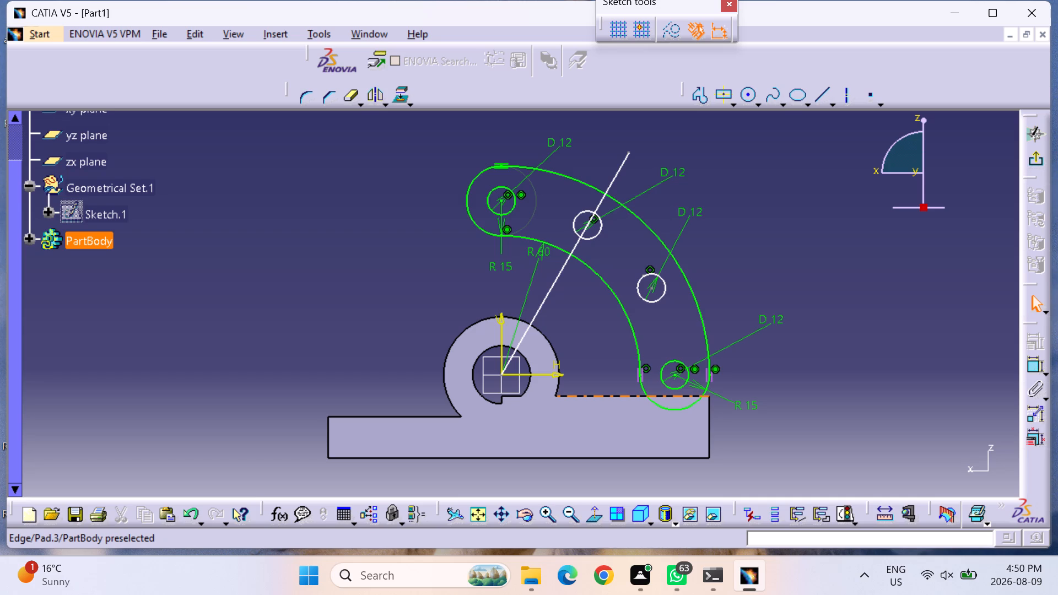
Dimension the upper intermediate 12 mm circle's centre from the horizontal axis.
click(1035, 362)
click(585, 225)
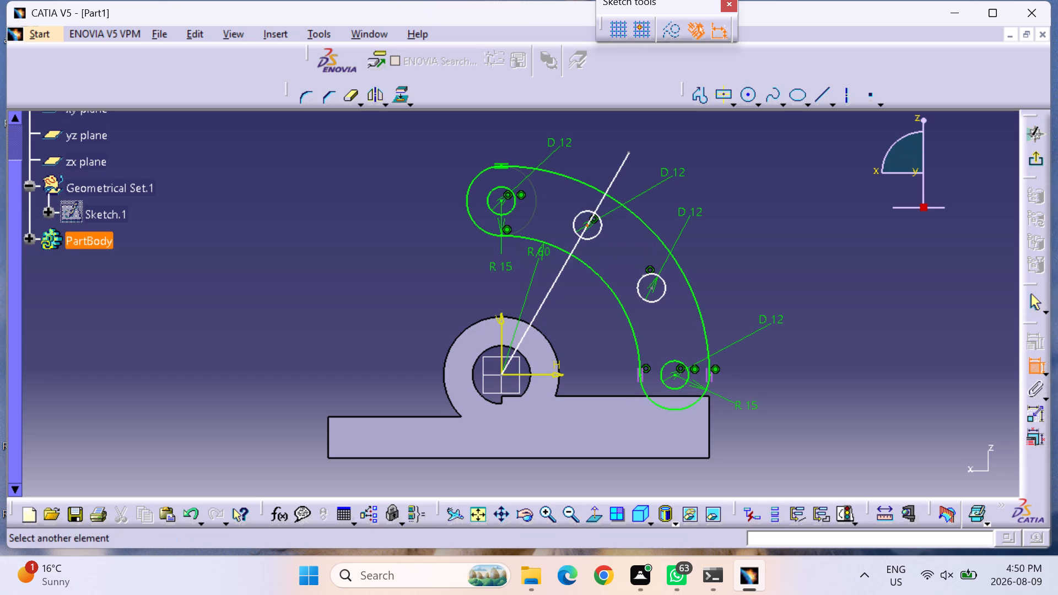
click(520, 373)
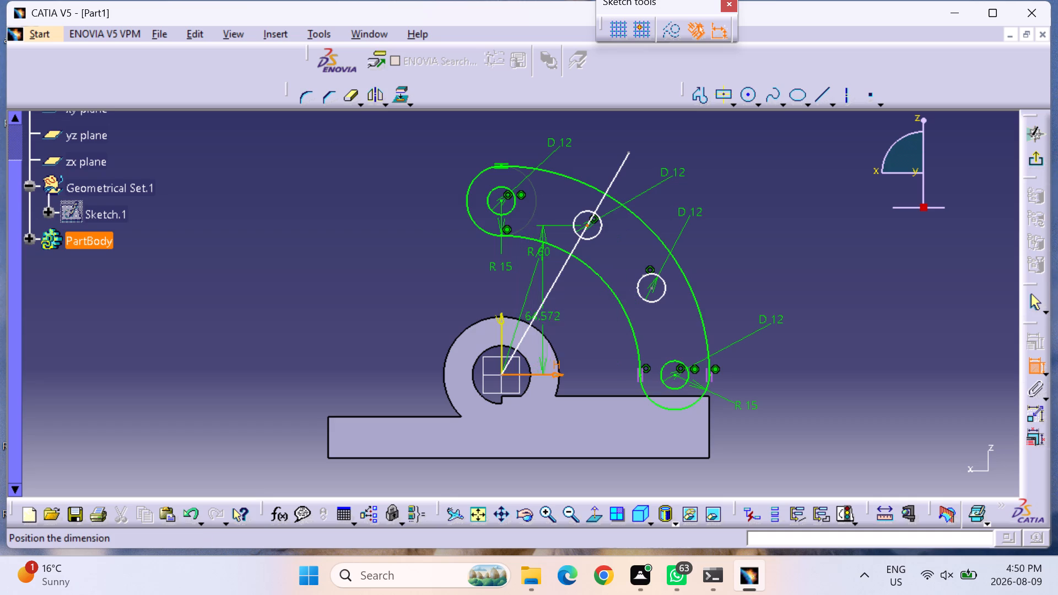
click(581, 312)
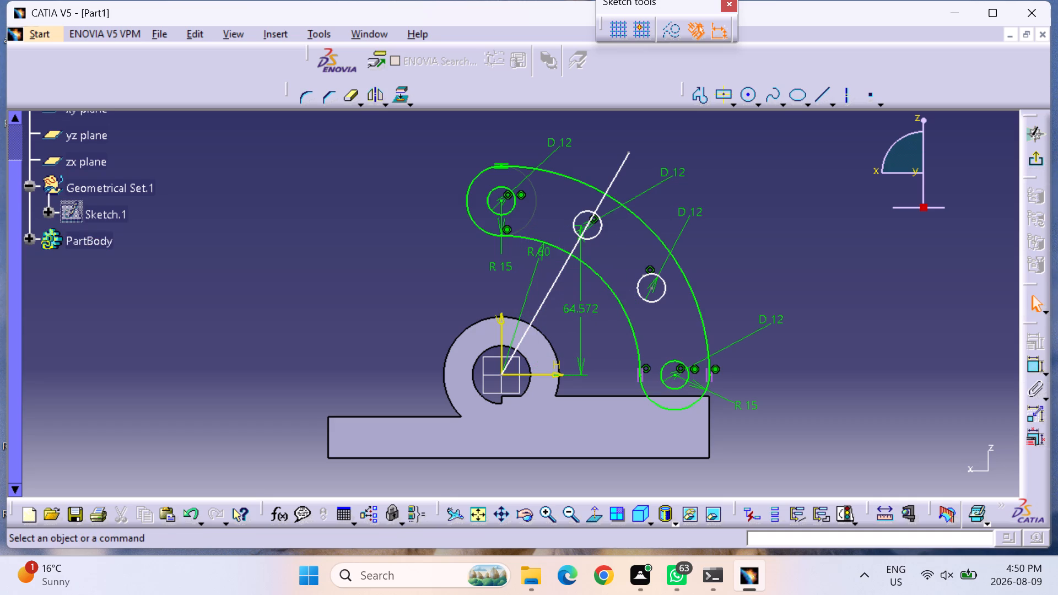
click(585, 311)
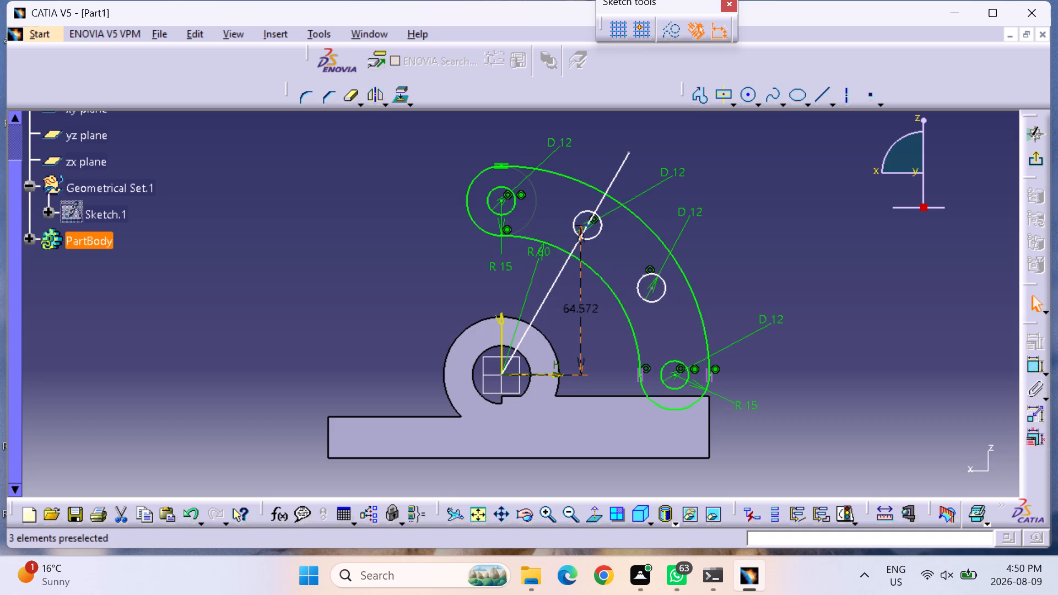
Dimension the angle between the vertical axis and the line through the upper intermediate circle.
click(1033, 365)
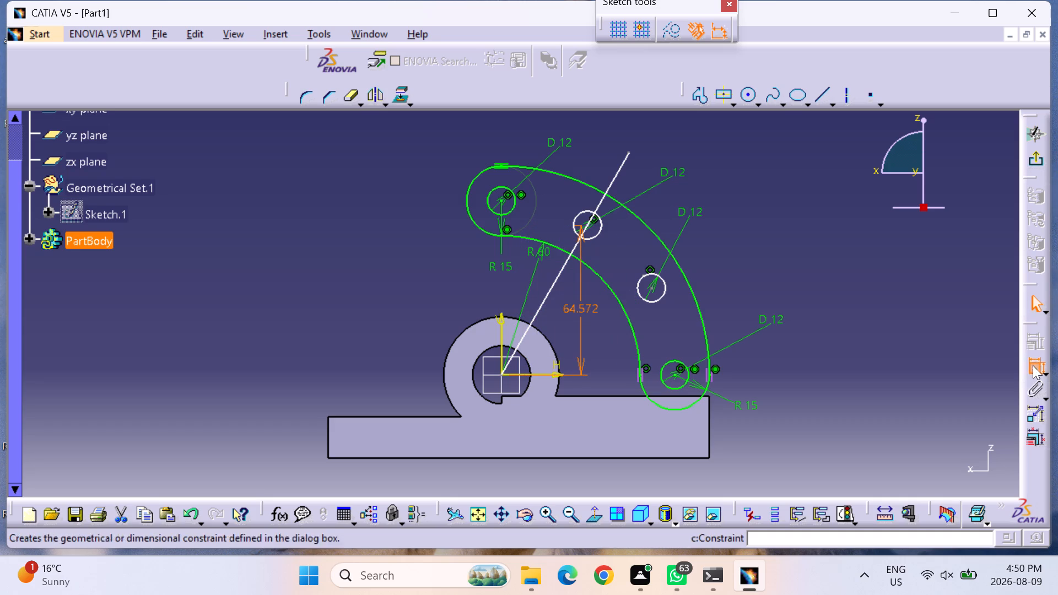
click(587, 228)
click(505, 331)
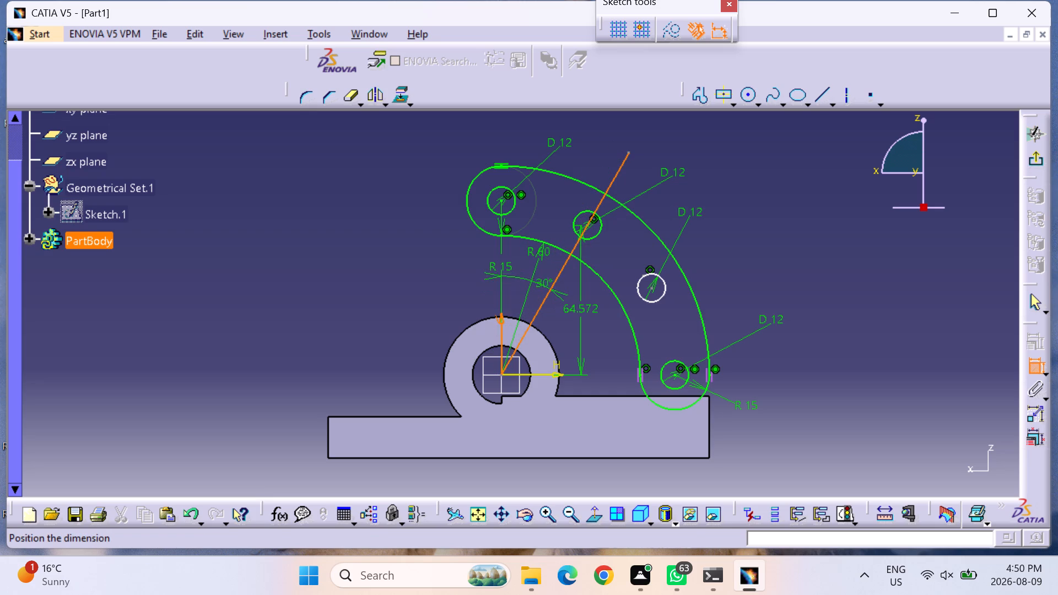
click(540, 273)
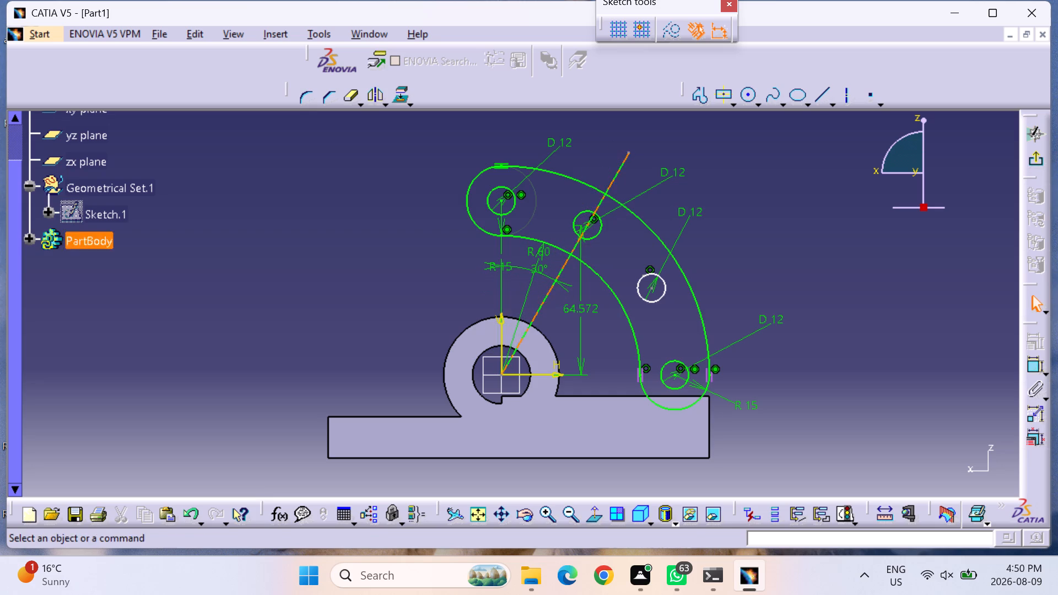
Delete the upper intermediate 12 mm circle's vertical dimension and dimension its centre from the horizontal axis again, closer to the vertical axis.
click(580, 306)
key(Delete)
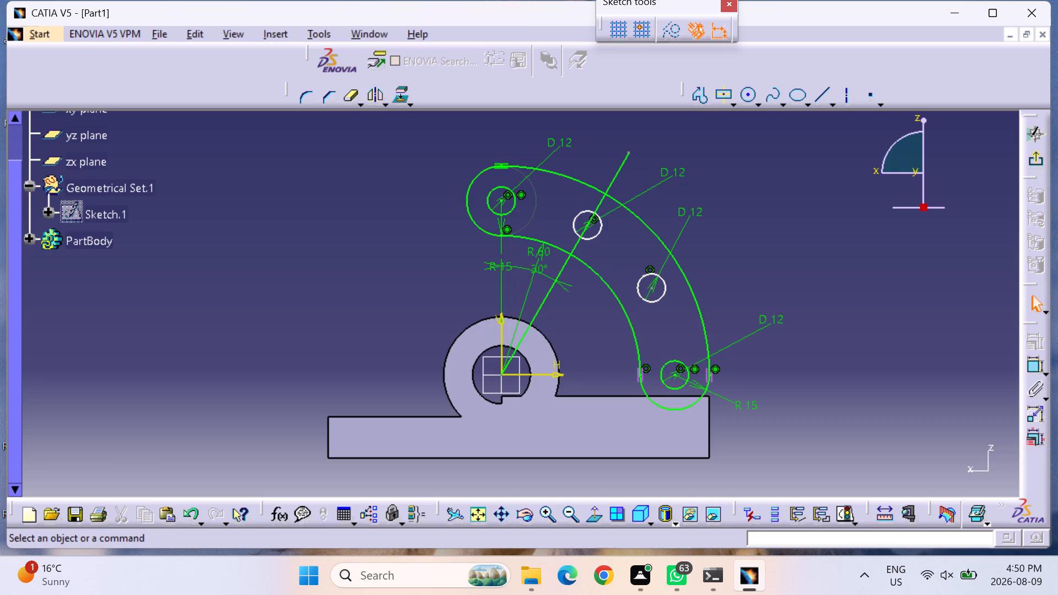
click(1040, 370)
click(521, 373)
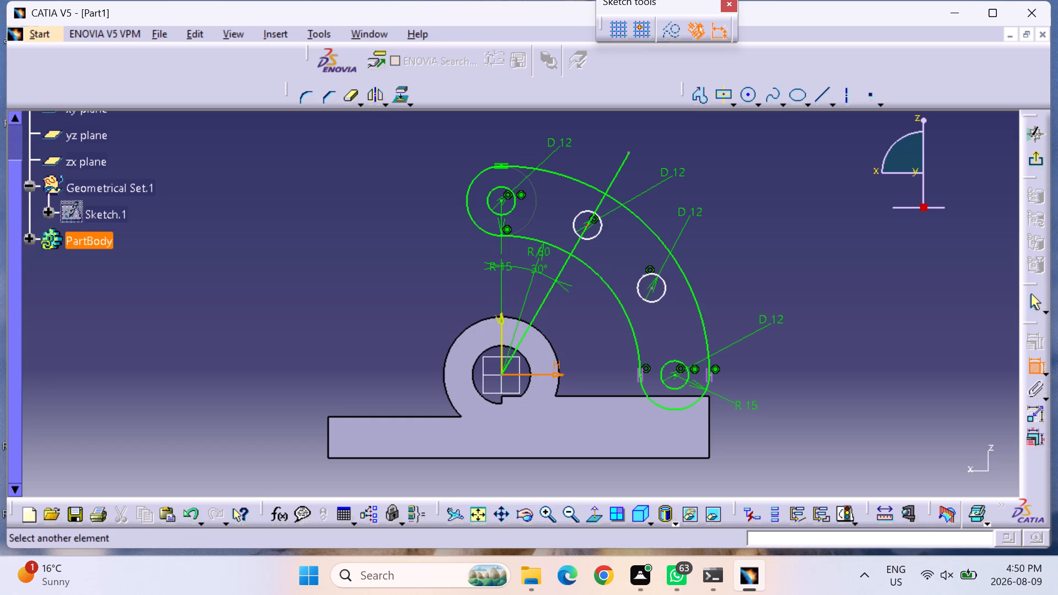
click(590, 226)
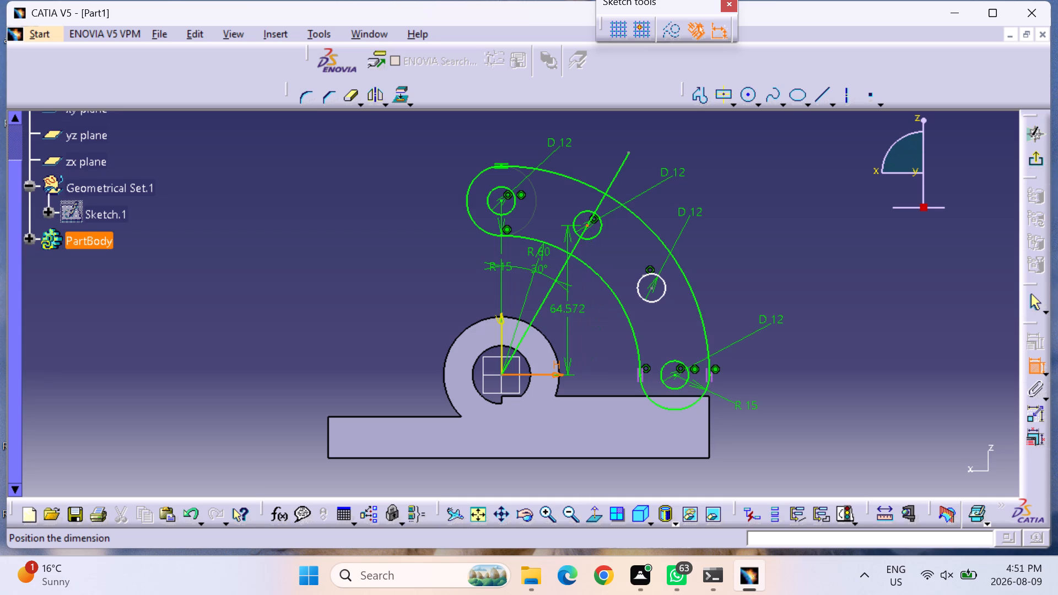
click(555, 311)
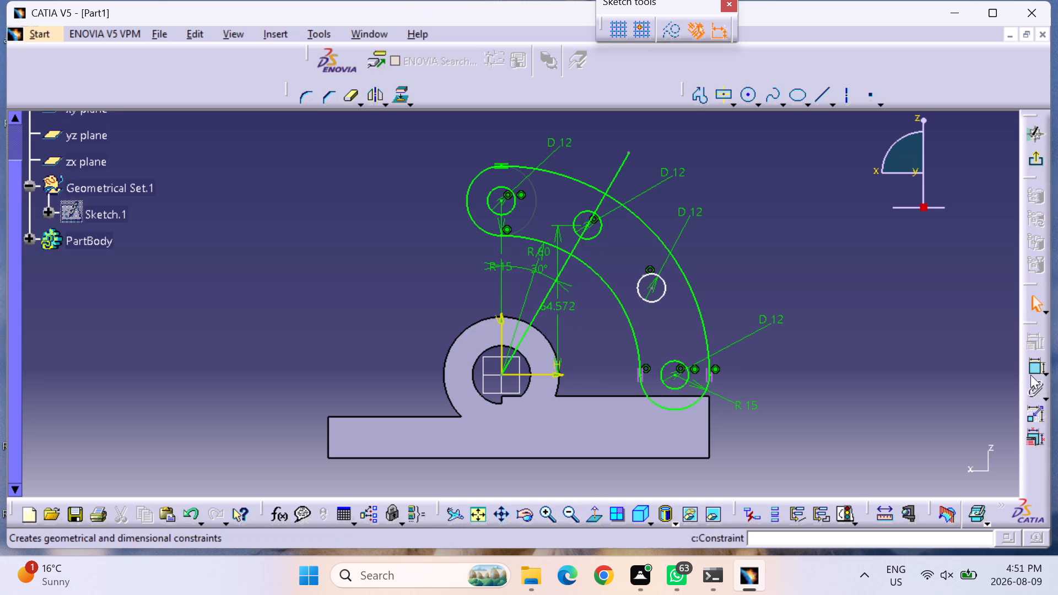
Dimension the lower intermediate 12 mm circle's centre from the horizontal axis.
click(1030, 365)
click(542, 375)
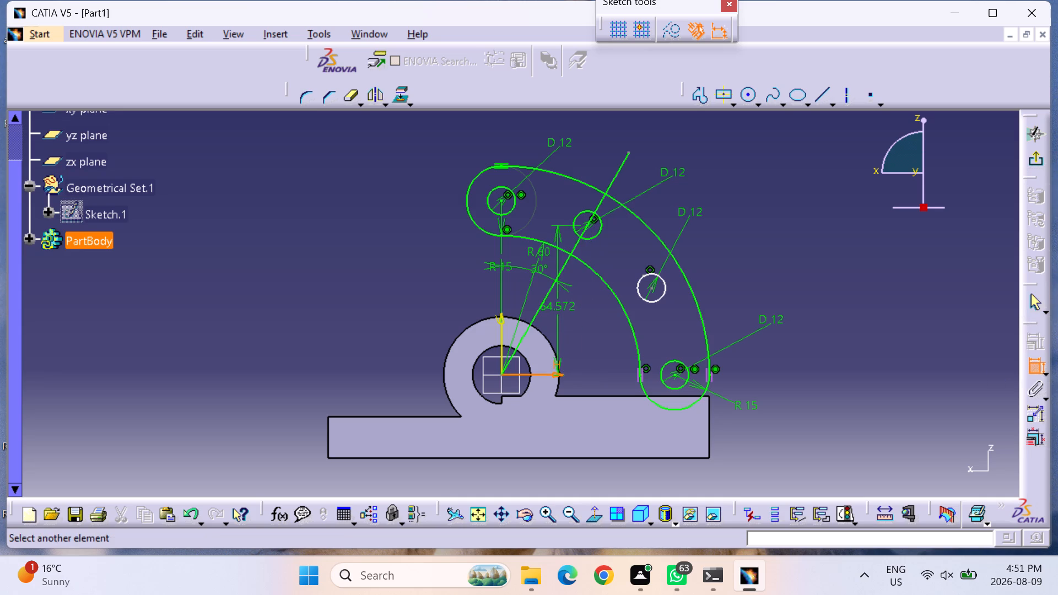
click(652, 288)
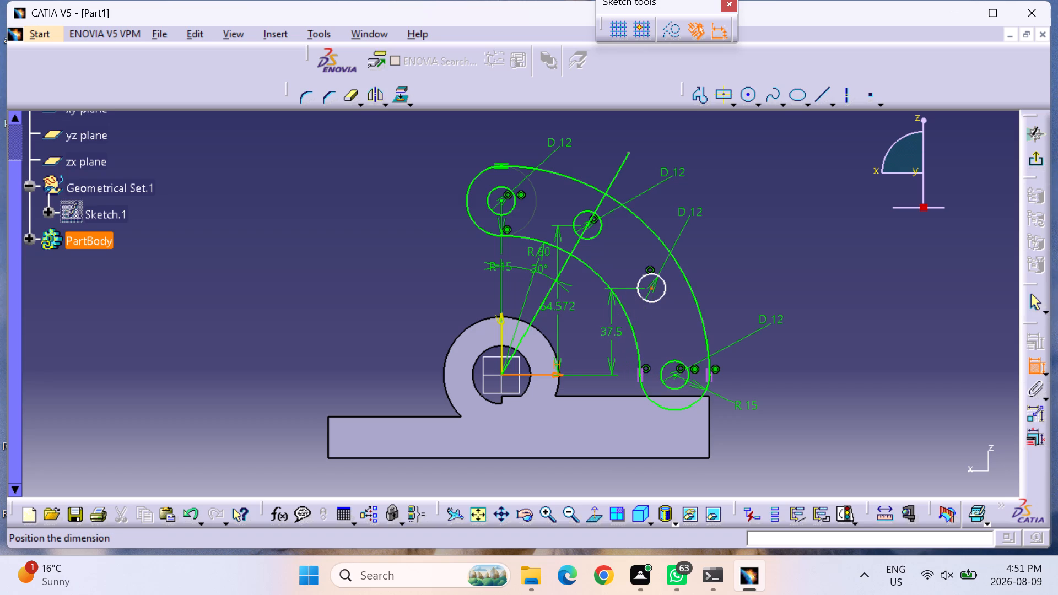
click(598, 338)
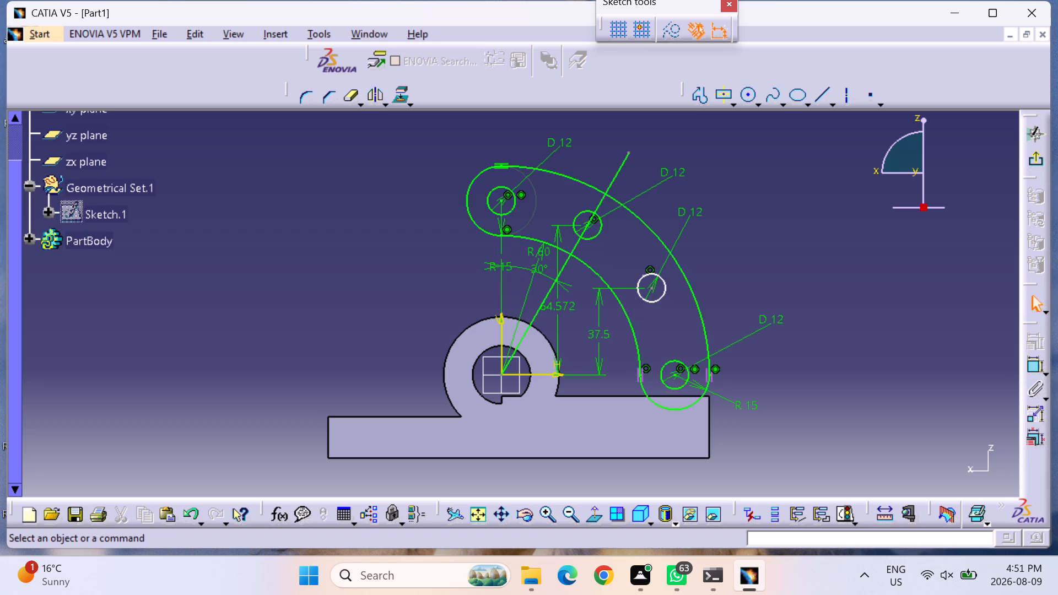
Set the upper intermediate circle's vertical distance from the horizontal axis to 64.5 mm.
double_click(560, 305)
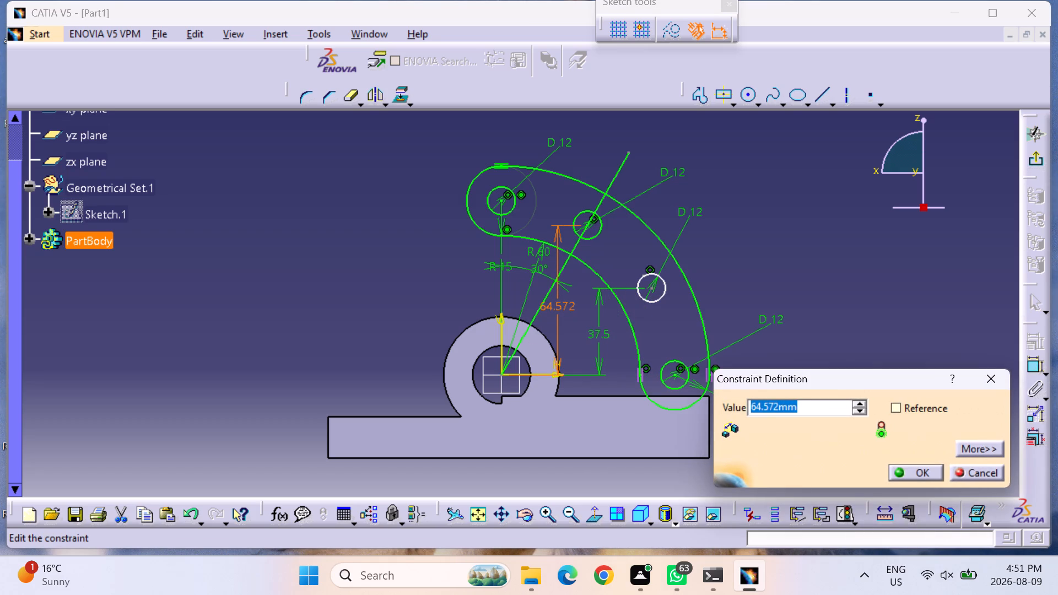
key(6)
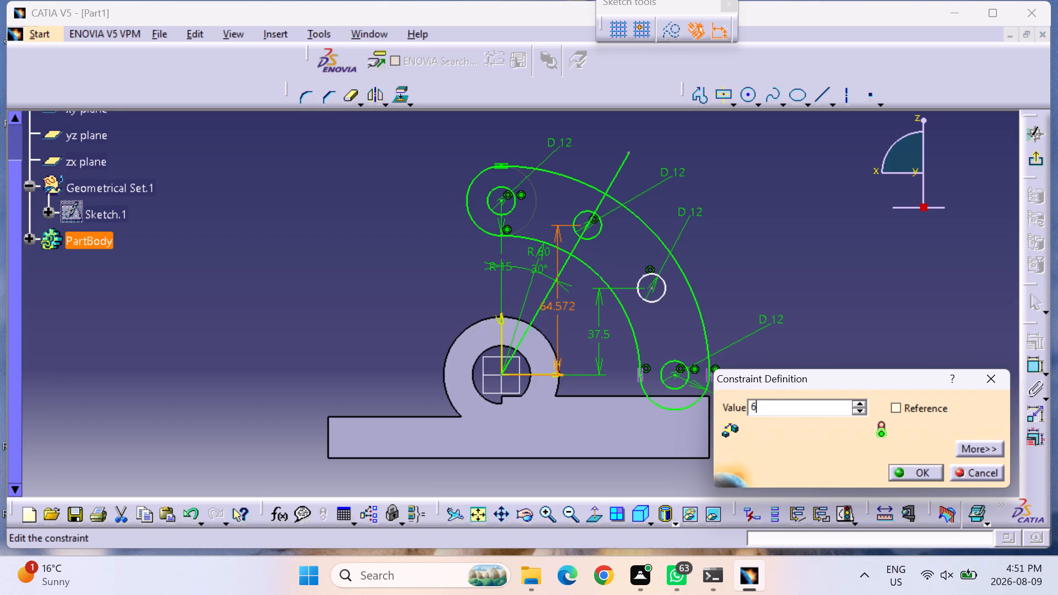
key(4)
key(period)
key(5)
key(Return)
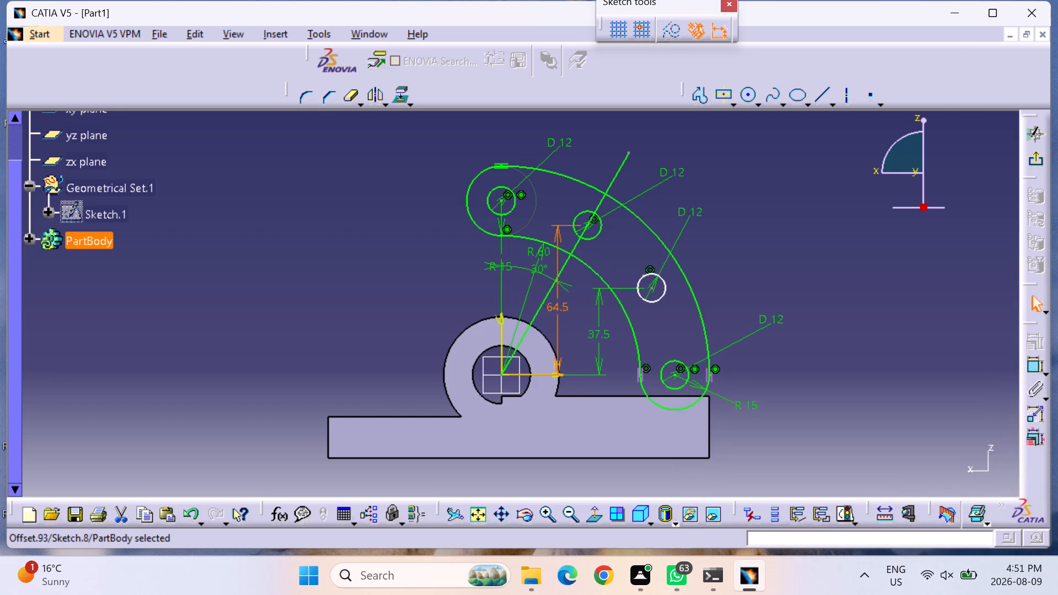
click(833, 307)
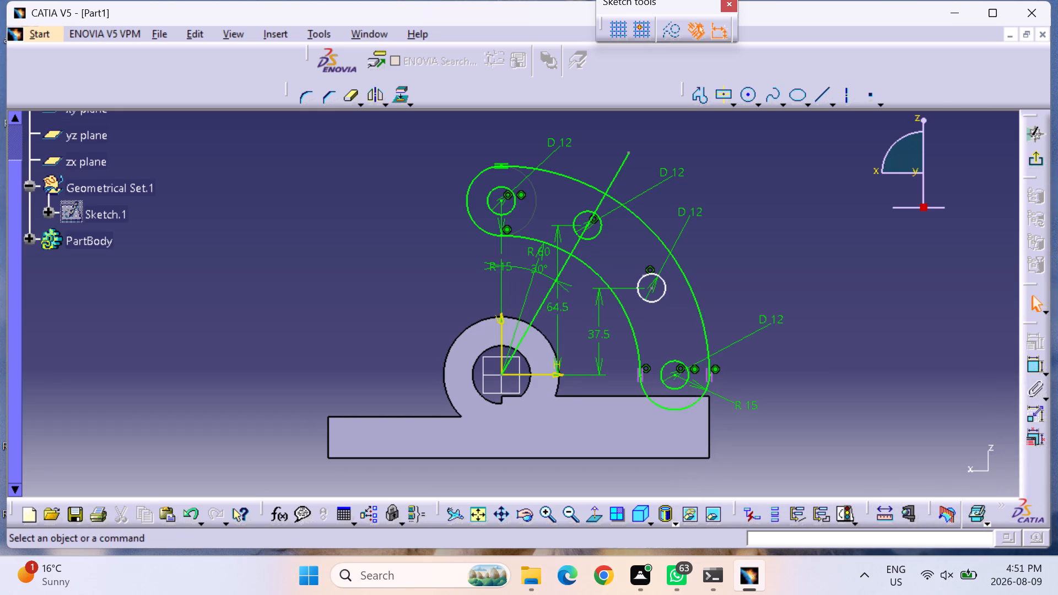
Draw a line about 112.7 mm long from the origin through the lower intermediate circle's centre, past the outer arc.
click(824, 96)
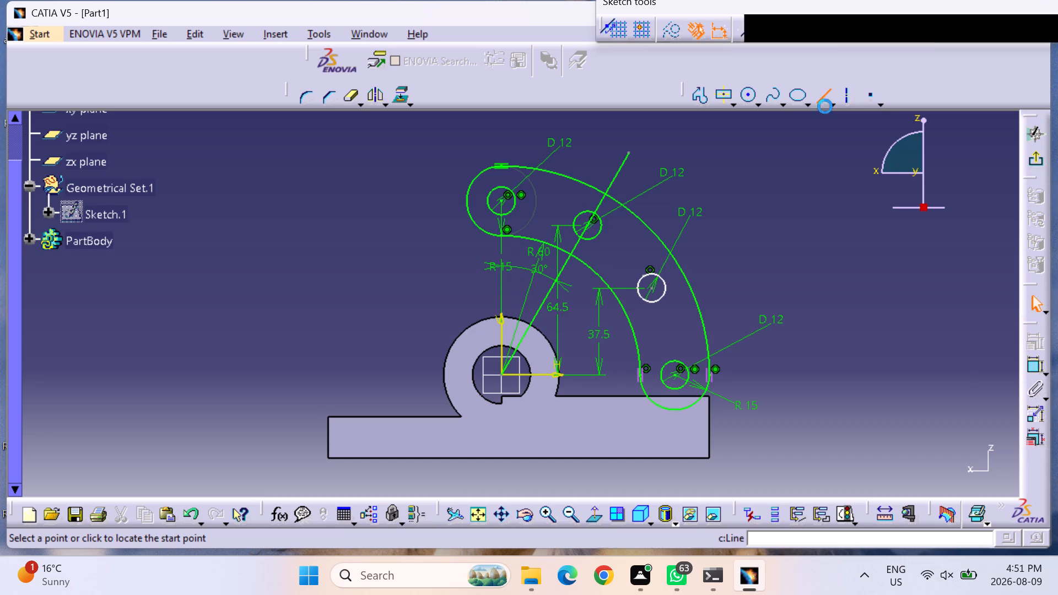
click(499, 373)
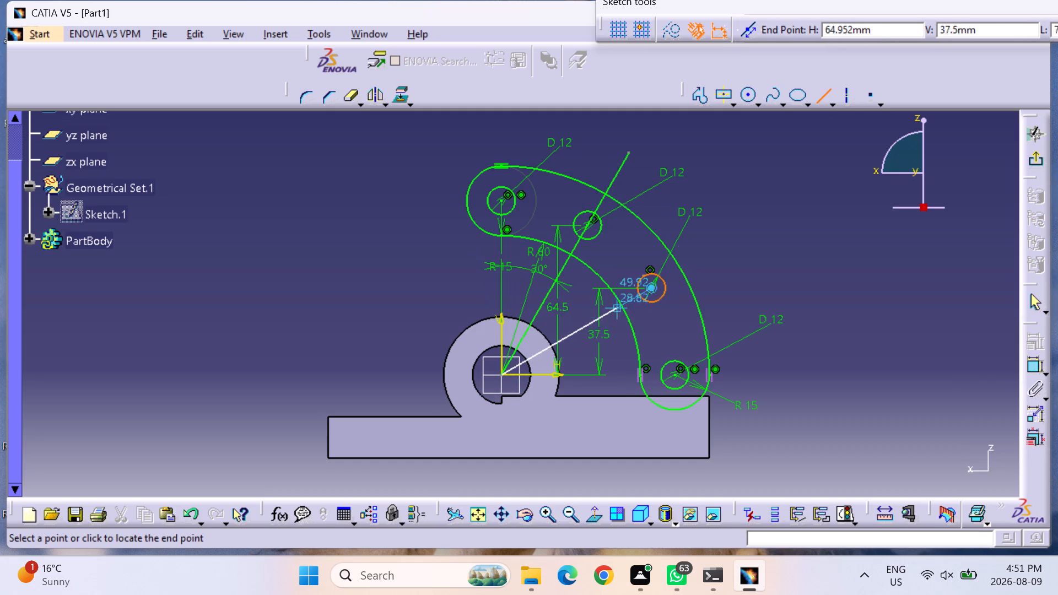
click(727, 245)
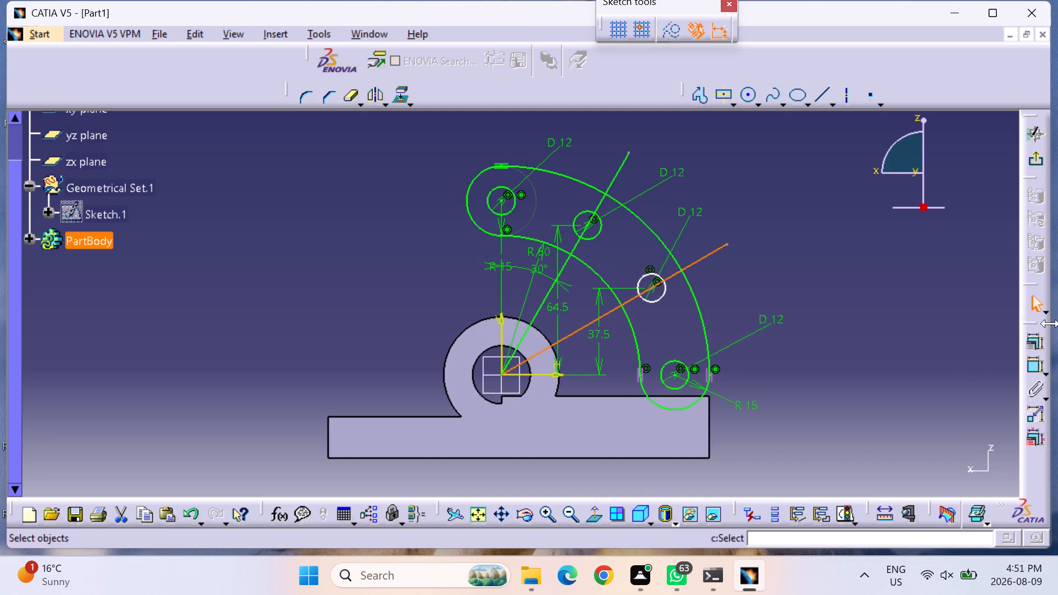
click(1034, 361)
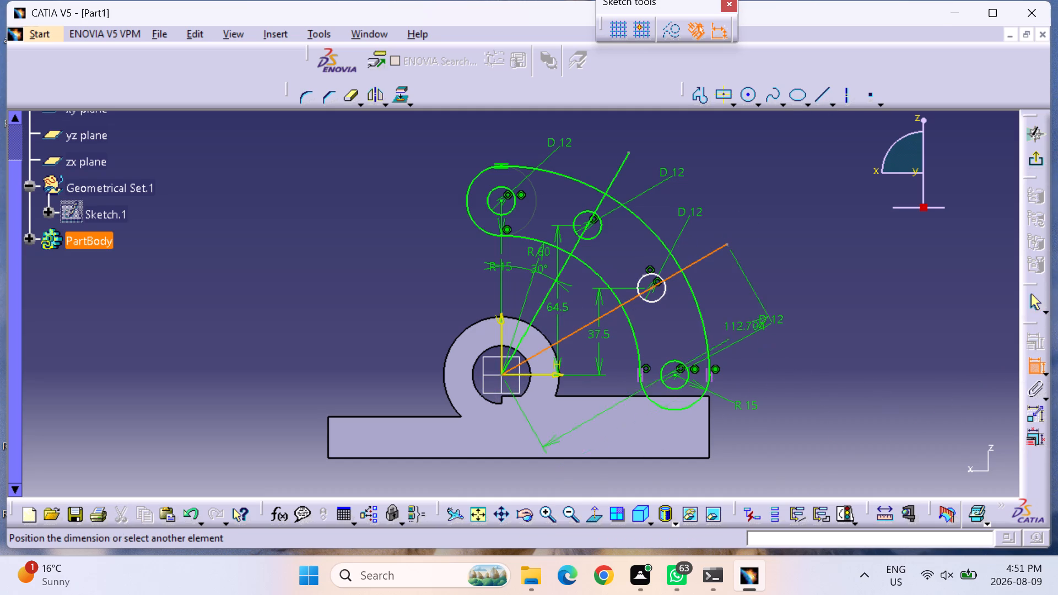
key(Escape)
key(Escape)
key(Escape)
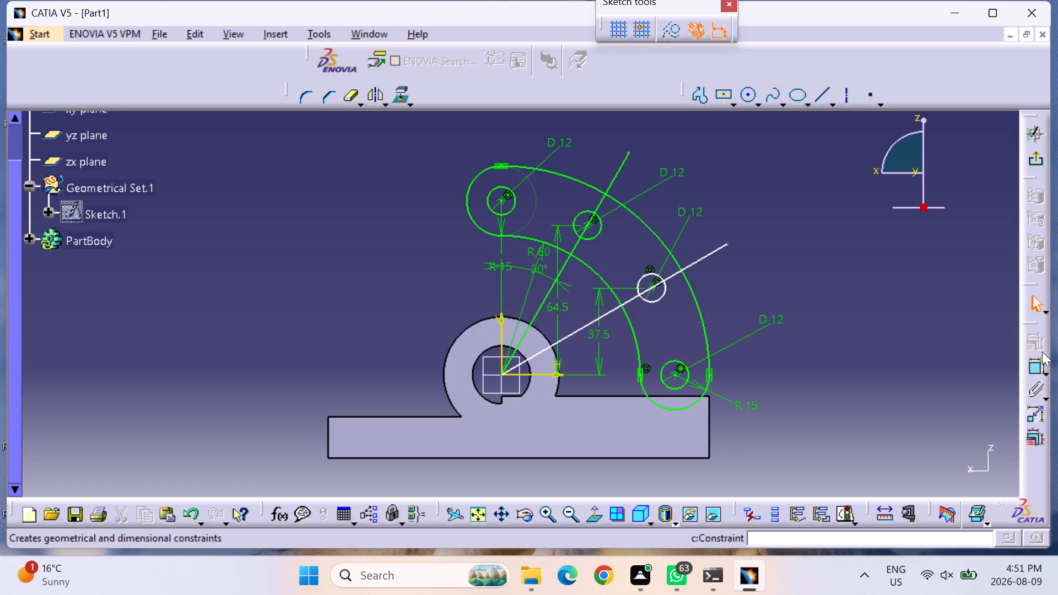
Dimension the angle between the two lines running from the origin through the intermediate 12 mm circles.
click(1033, 363)
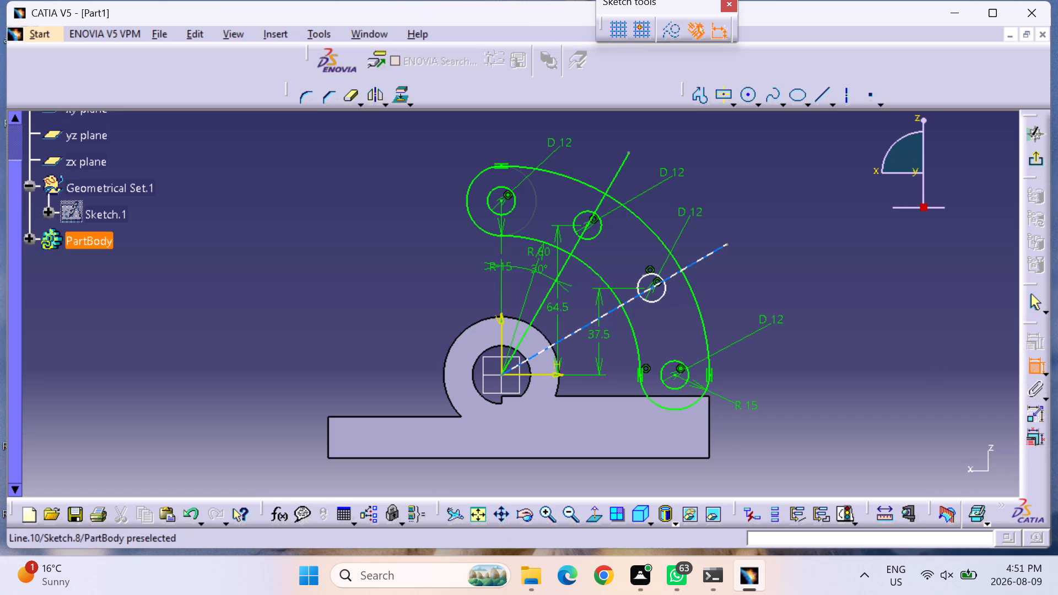
click(574, 335)
click(543, 301)
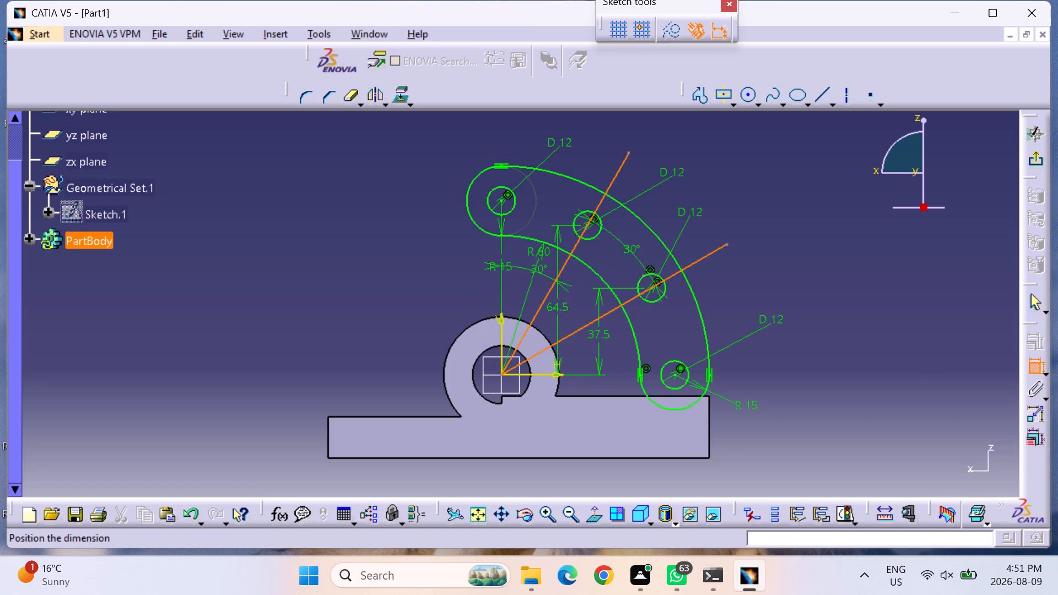
click(578, 308)
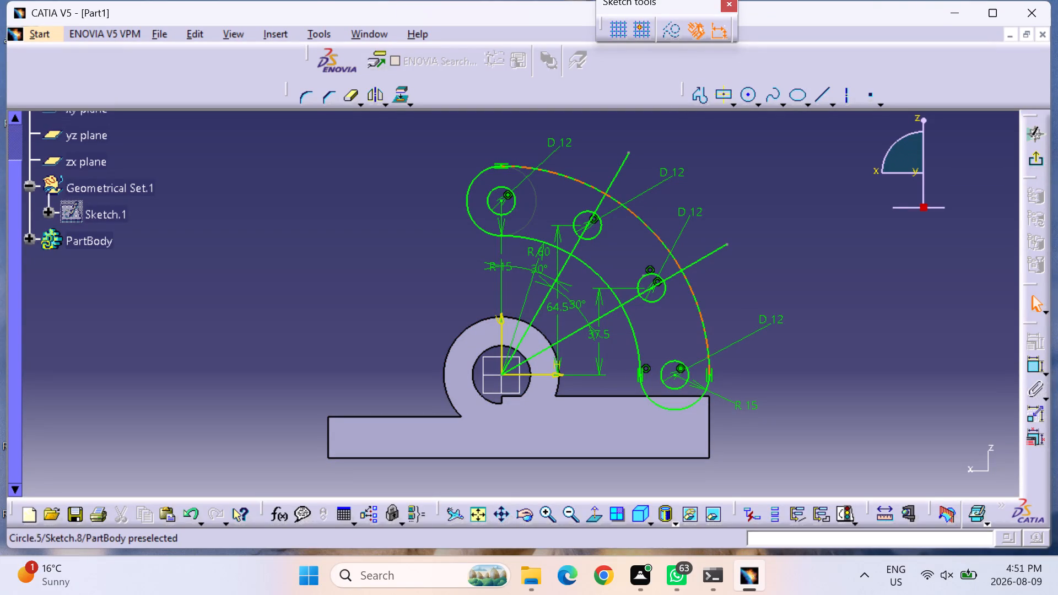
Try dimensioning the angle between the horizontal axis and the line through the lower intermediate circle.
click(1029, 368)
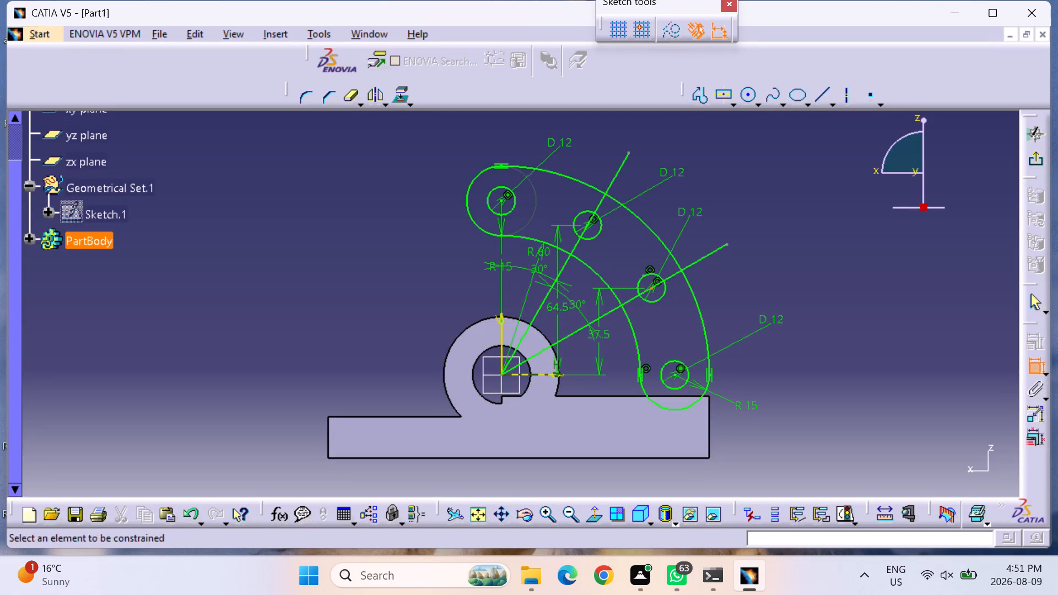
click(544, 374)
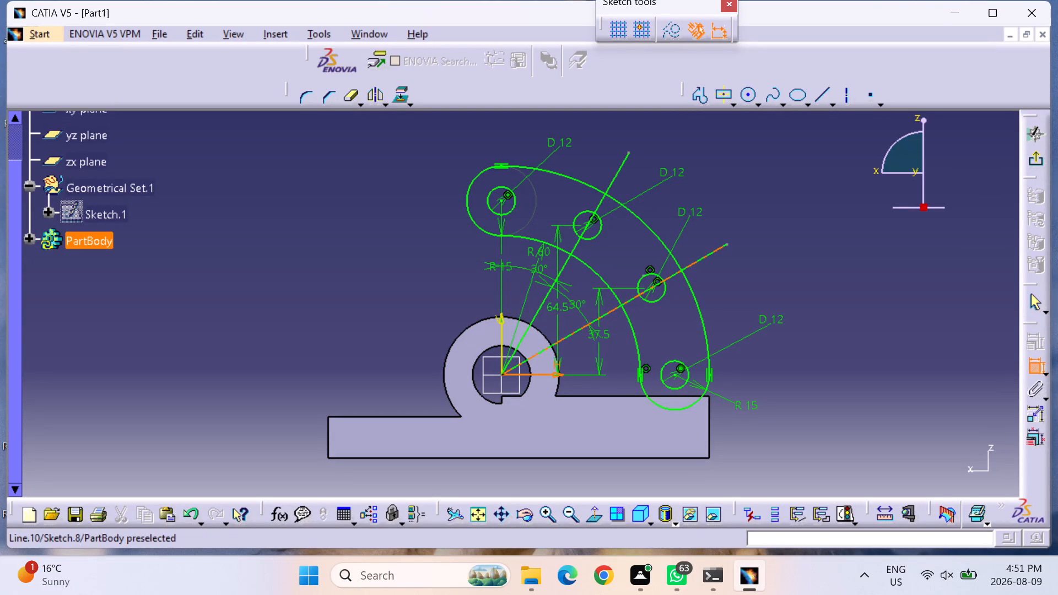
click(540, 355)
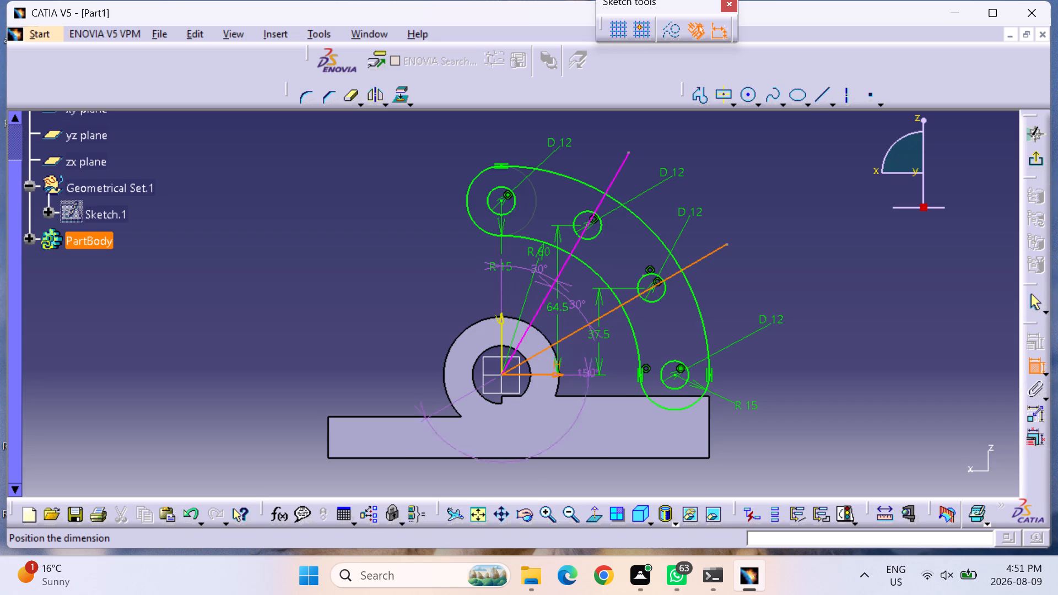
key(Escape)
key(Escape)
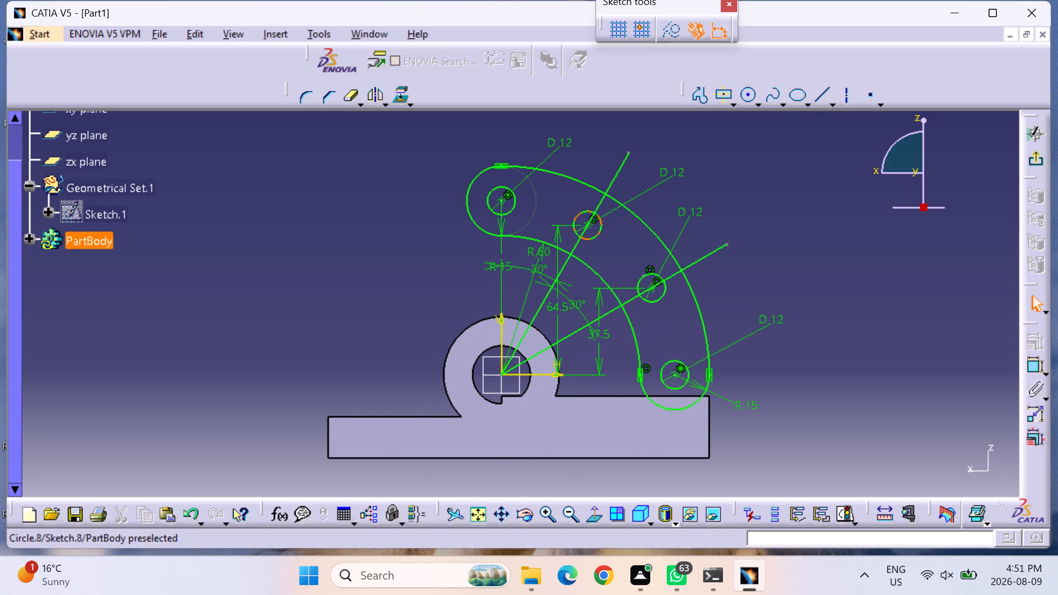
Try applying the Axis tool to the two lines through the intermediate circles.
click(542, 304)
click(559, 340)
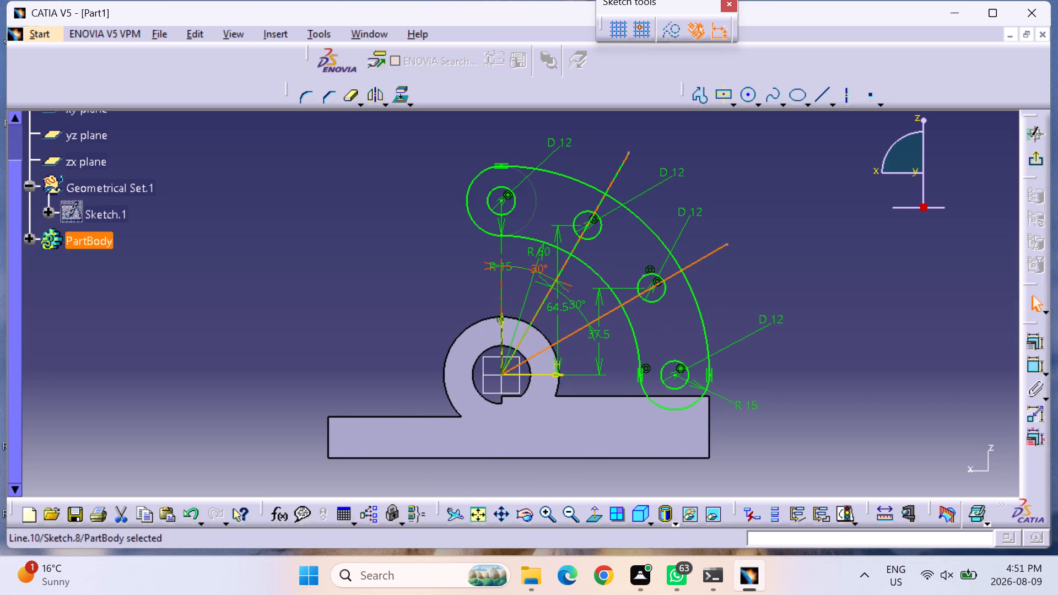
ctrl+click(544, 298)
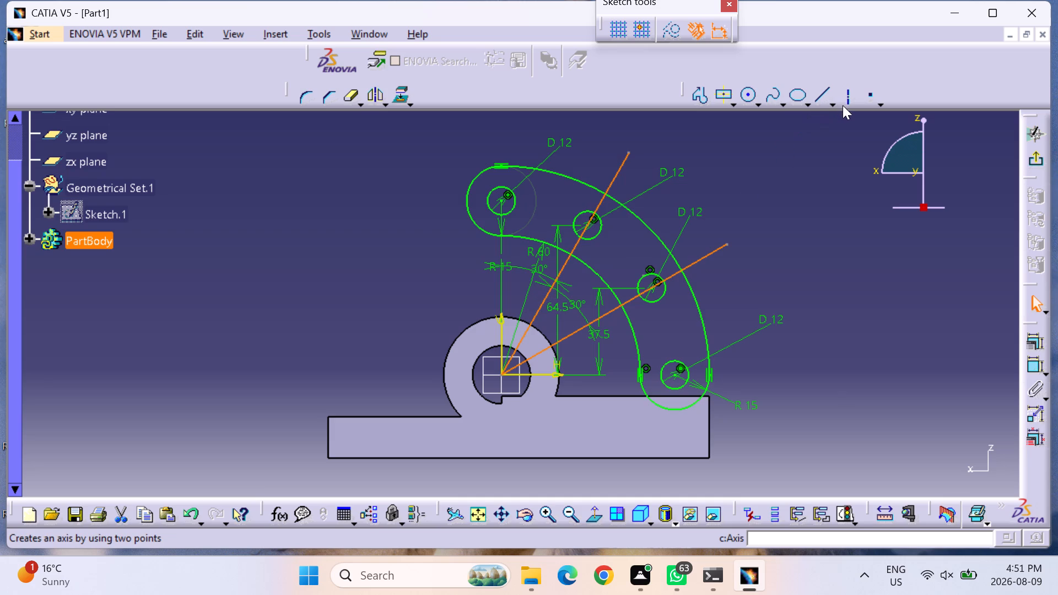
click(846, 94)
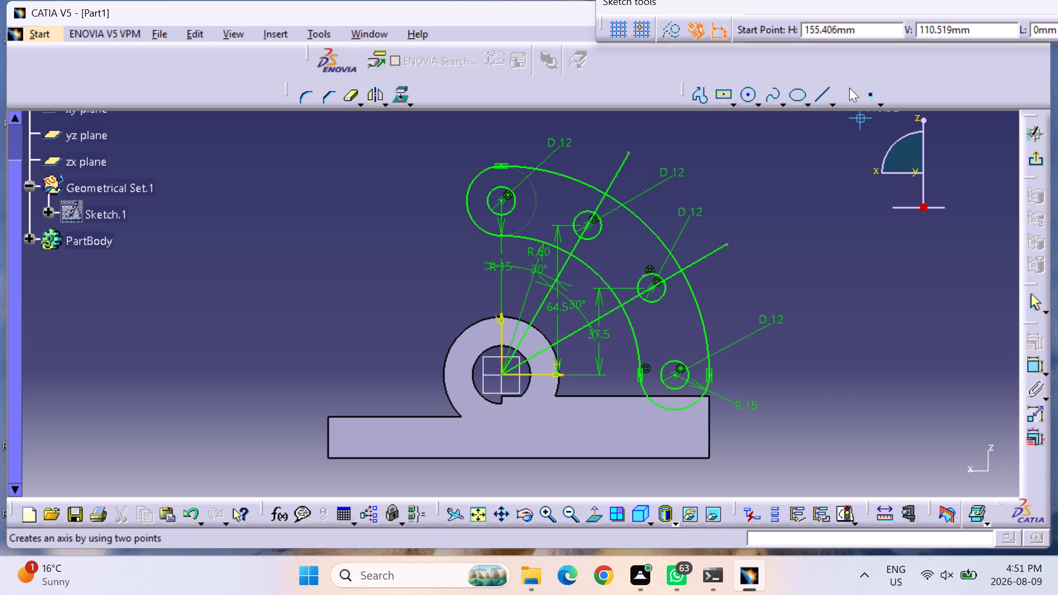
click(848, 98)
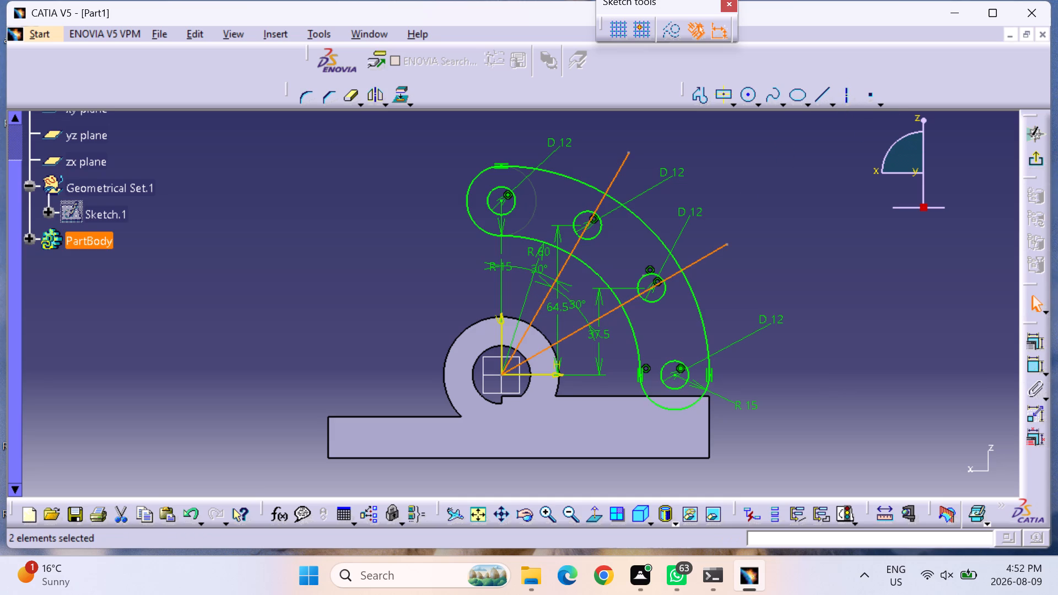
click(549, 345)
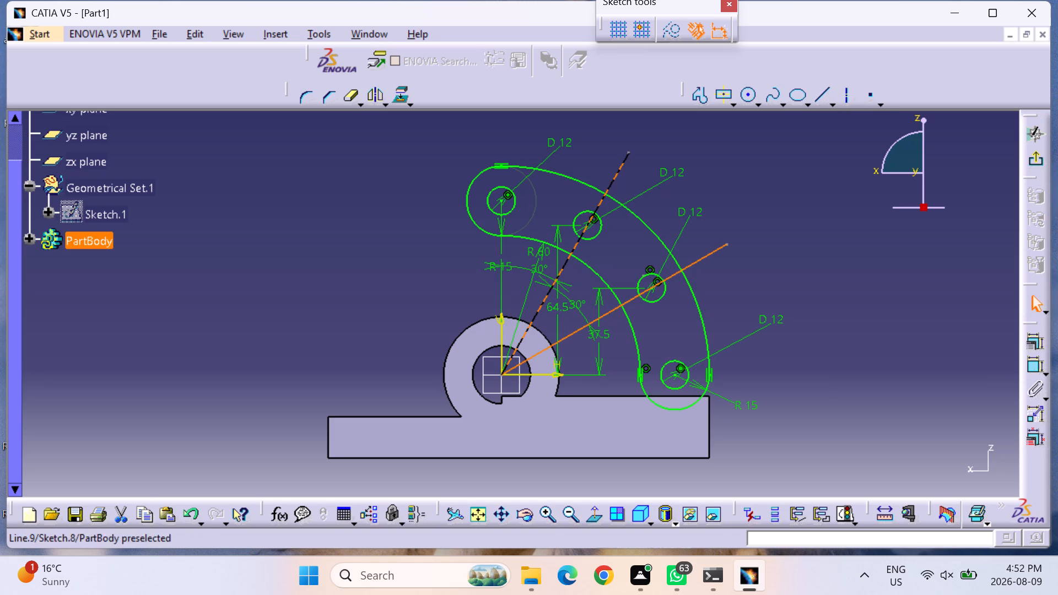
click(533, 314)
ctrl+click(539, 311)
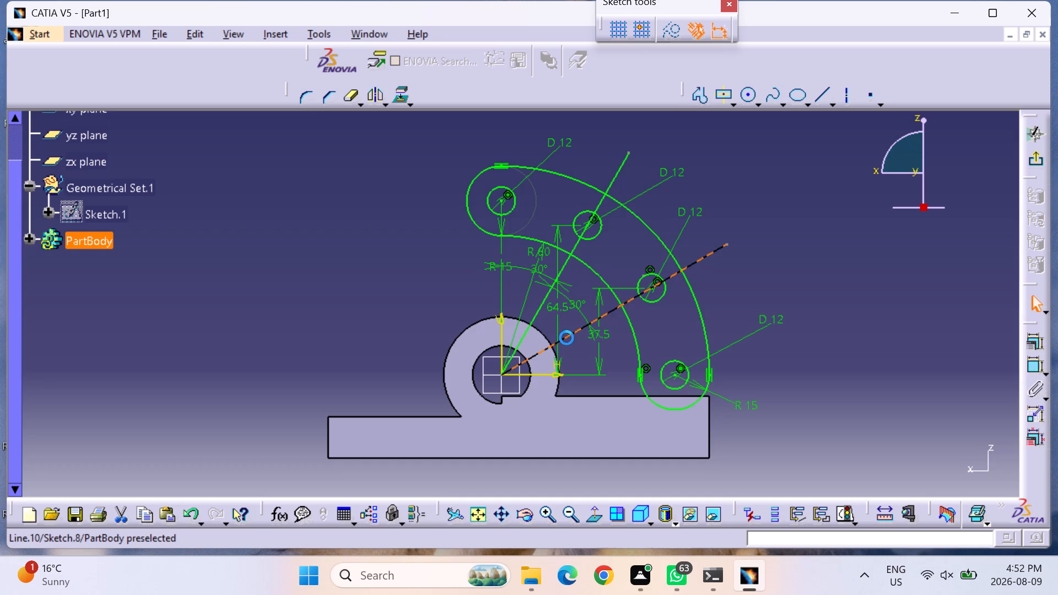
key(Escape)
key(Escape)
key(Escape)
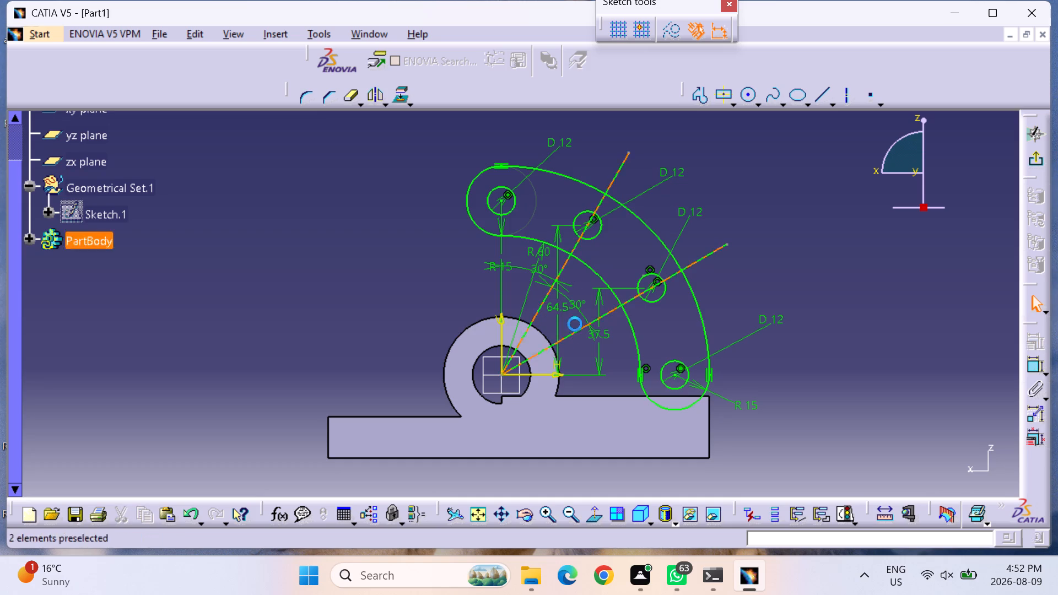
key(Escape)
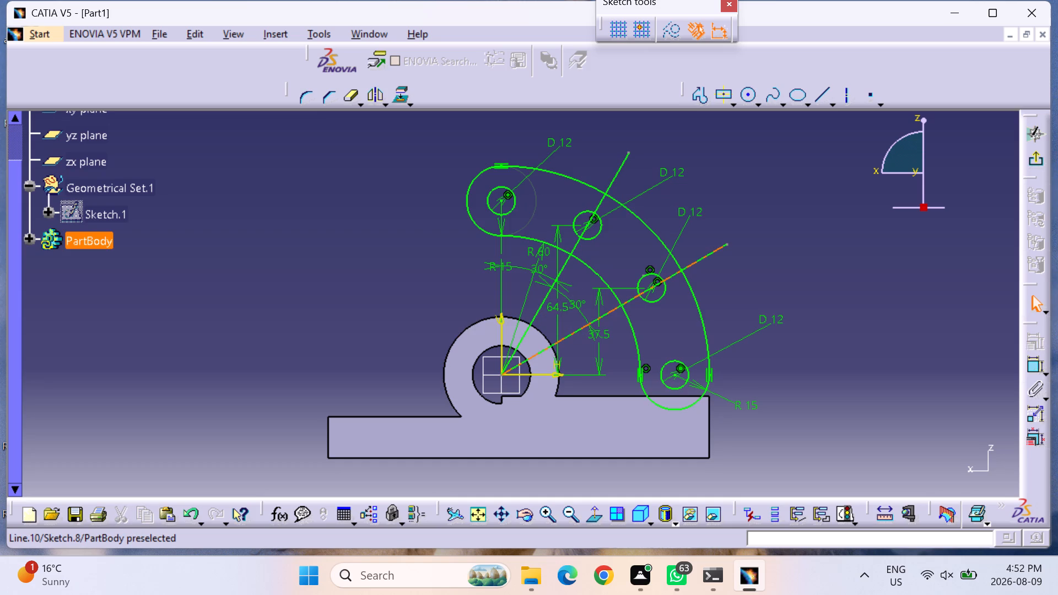
Replace the line through the lower intermediate circle with an axis about 112.7 mm long between its outer end and the origin.
ctrl+click(576, 329)
ctrl+click(534, 312)
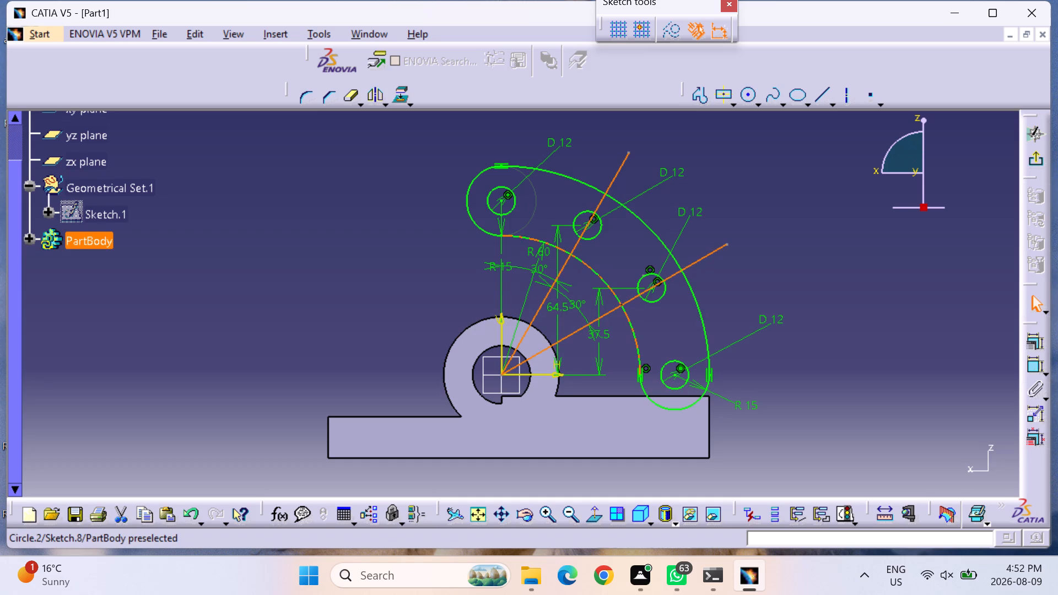
click(851, 95)
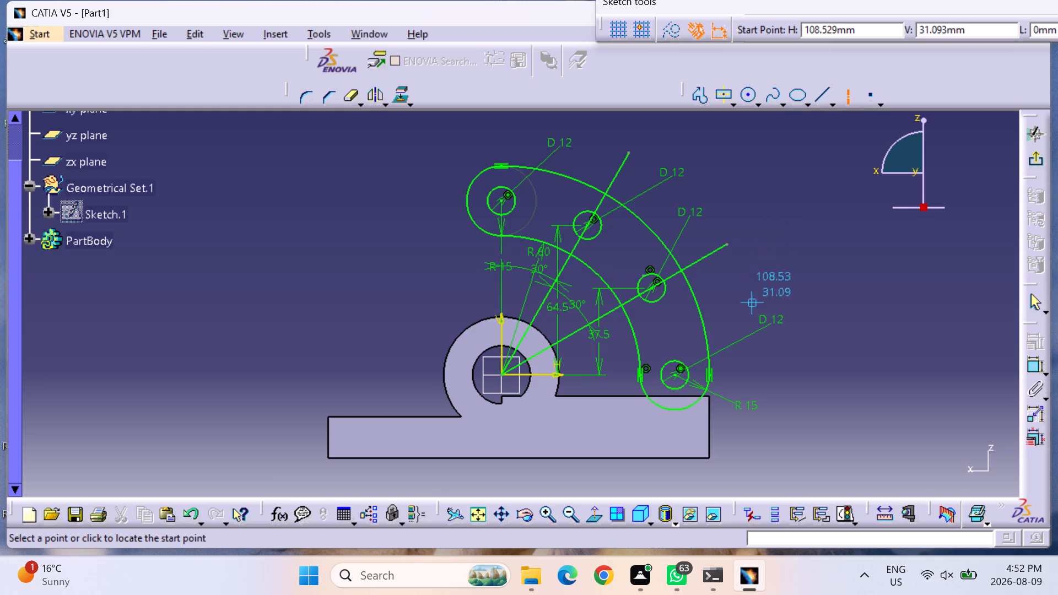
click(724, 246)
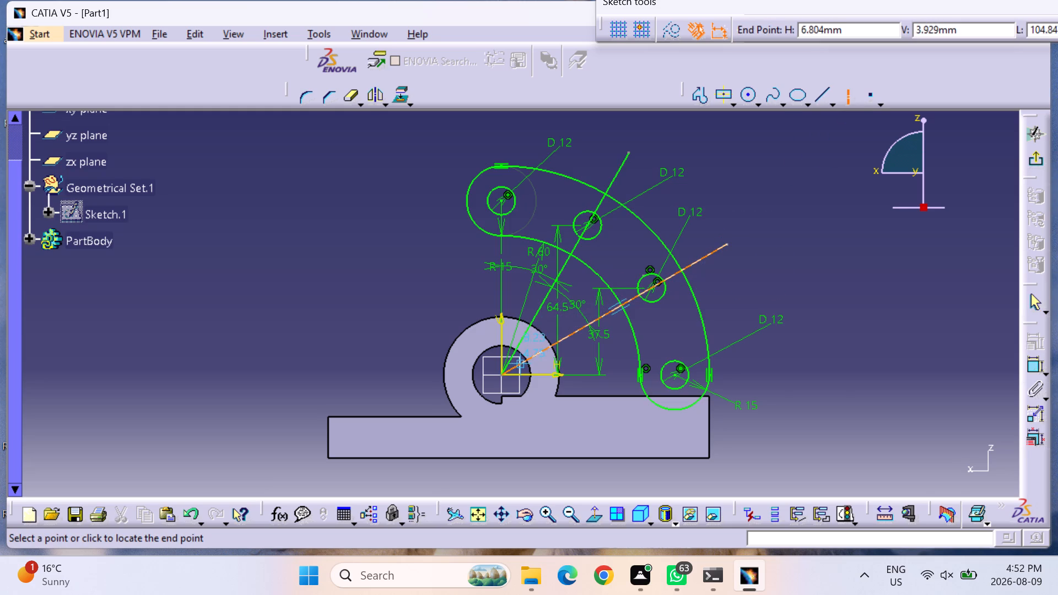
click(501, 373)
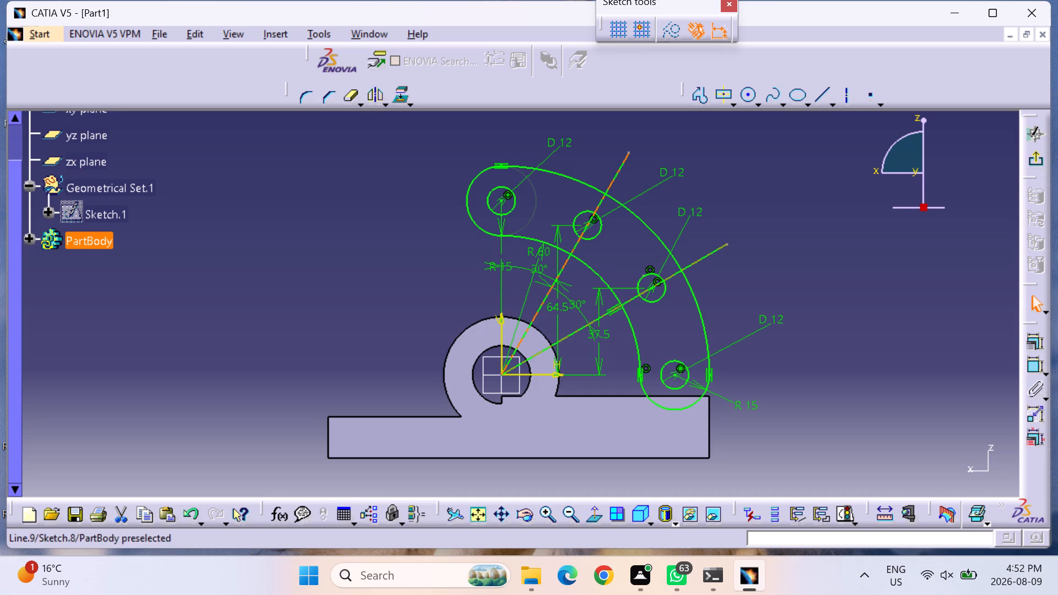
click(704, 261)
key(Delete)
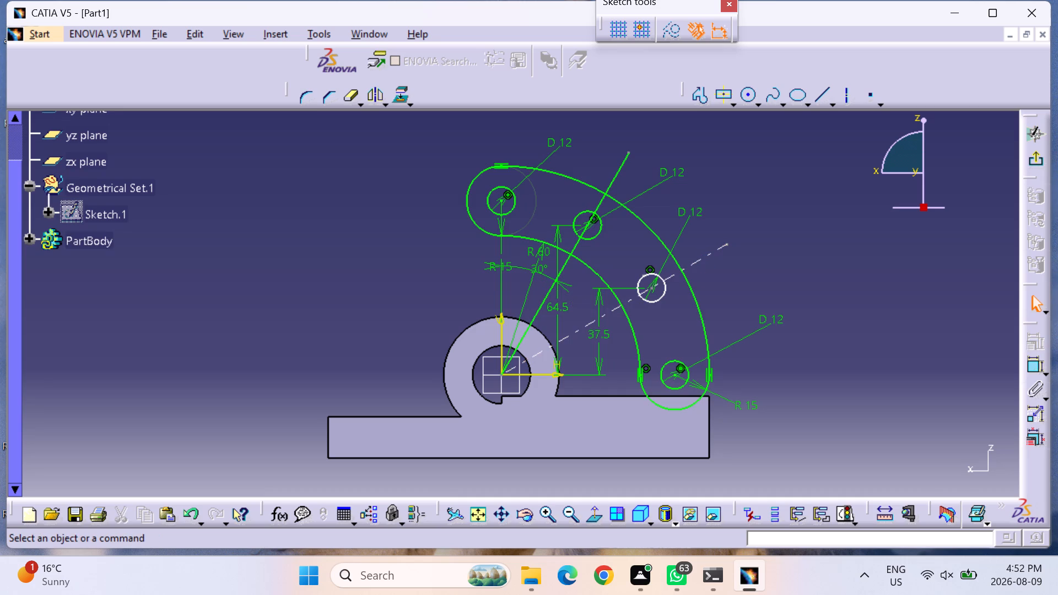
Replace the line through the upper intermediate circle with an axis about 110.4 mm long from the origin to its outer end.
click(849, 97)
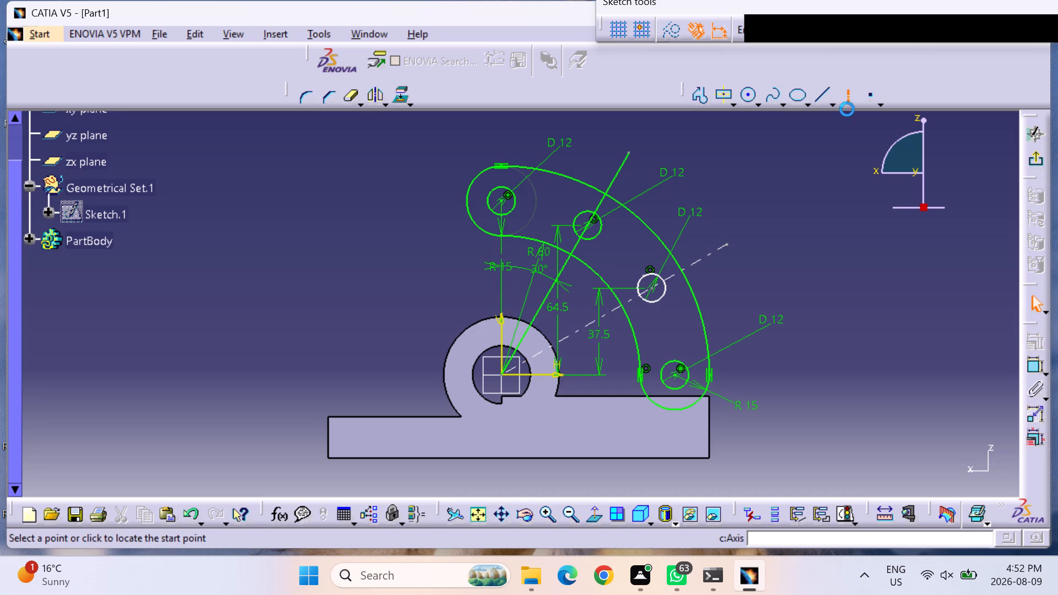
click(504, 373)
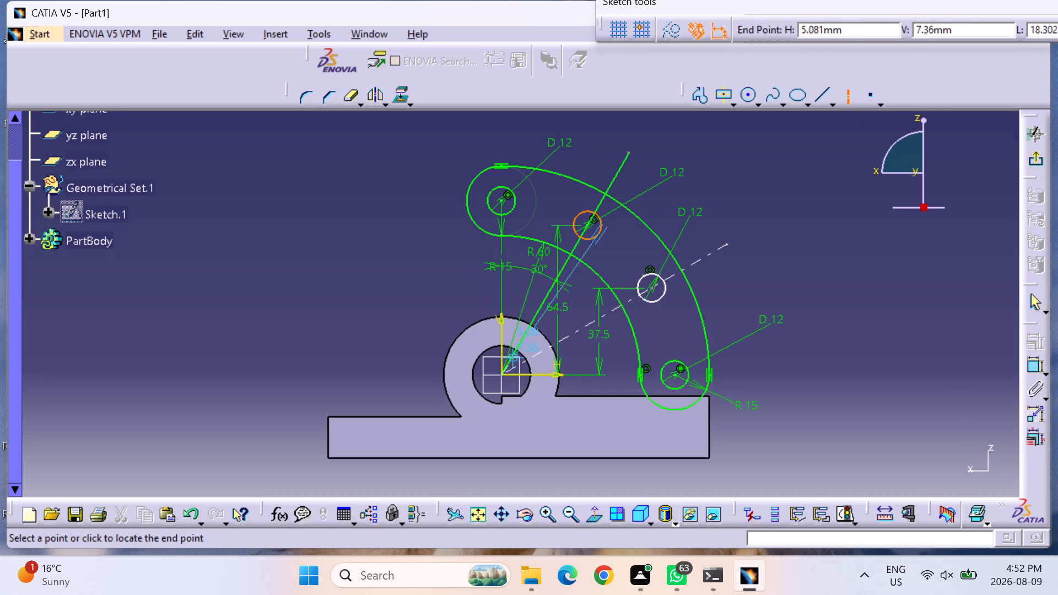
click(627, 152)
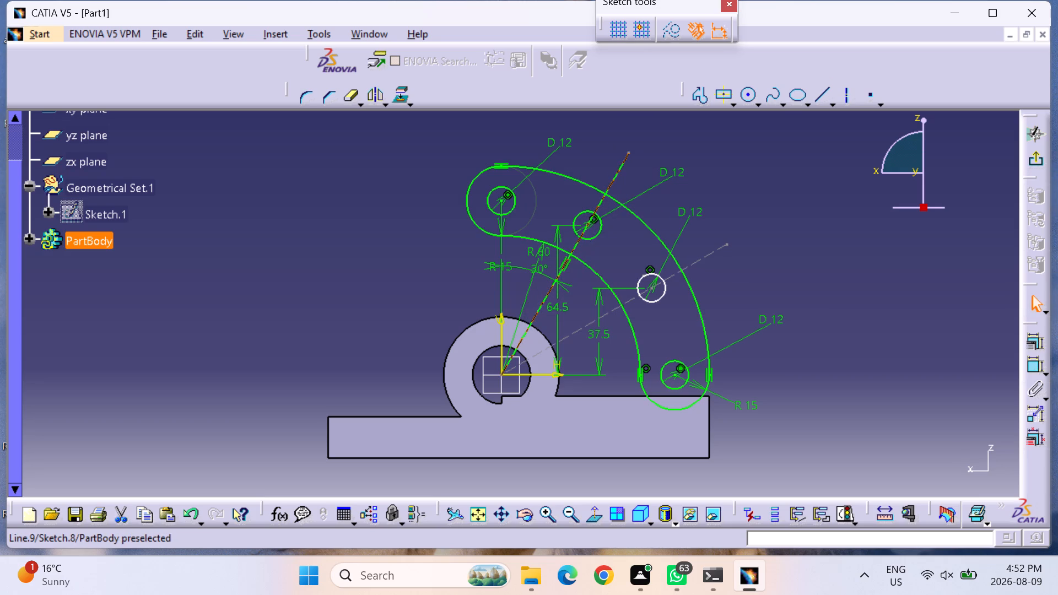
click(571, 245)
key(Delete)
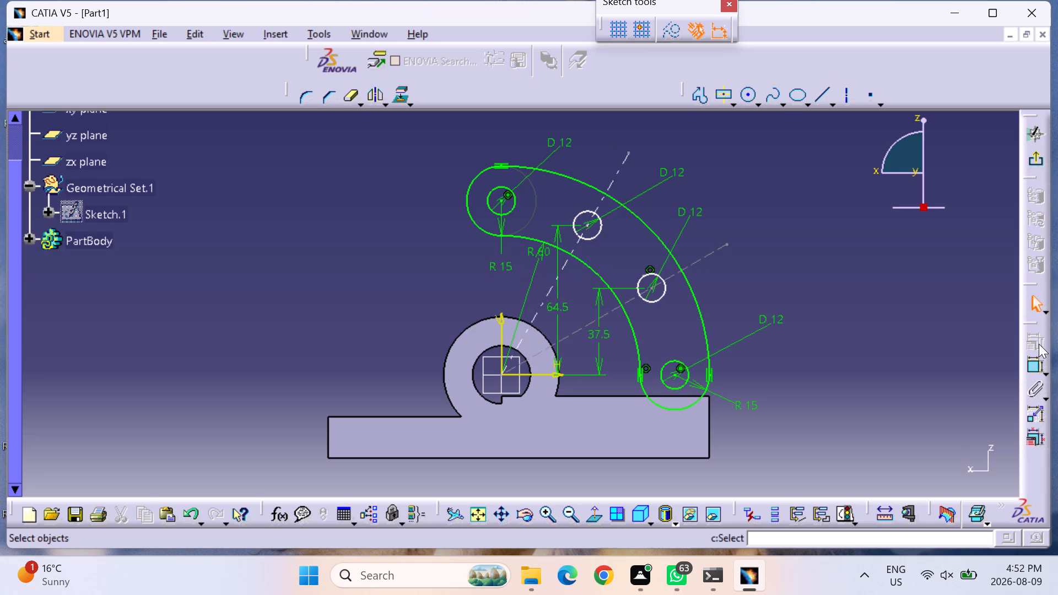
Dimension the angle between the two axes running from the origin through the intermediate circles.
click(1031, 368)
click(561, 338)
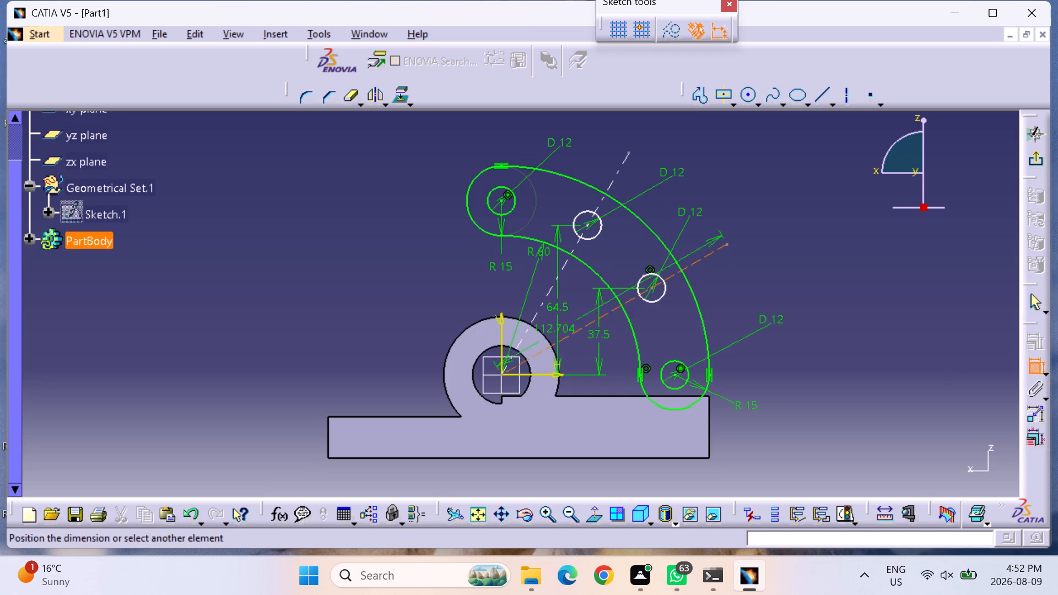
click(535, 318)
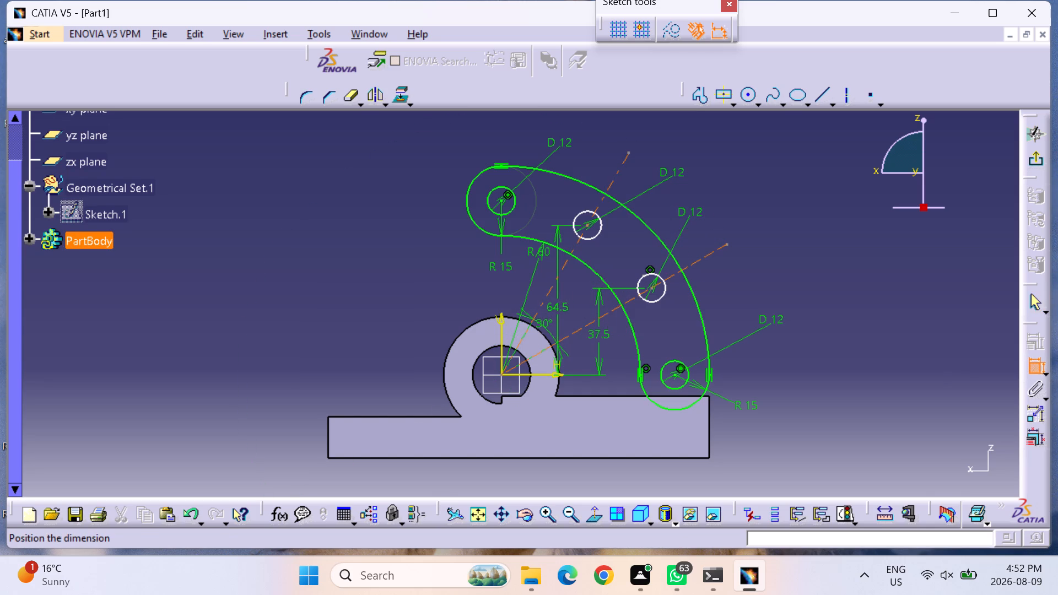
click(545, 328)
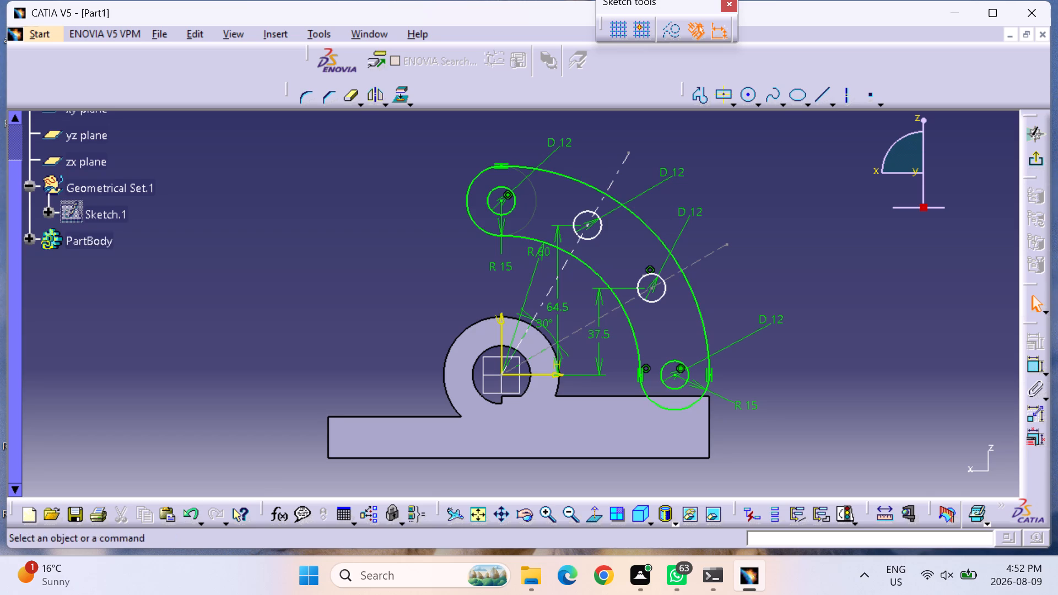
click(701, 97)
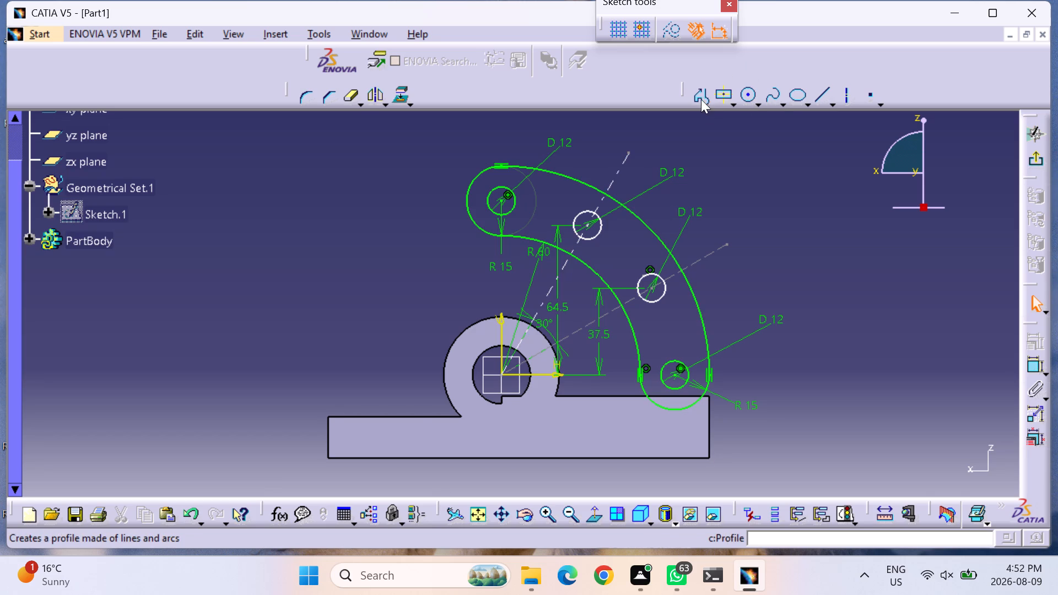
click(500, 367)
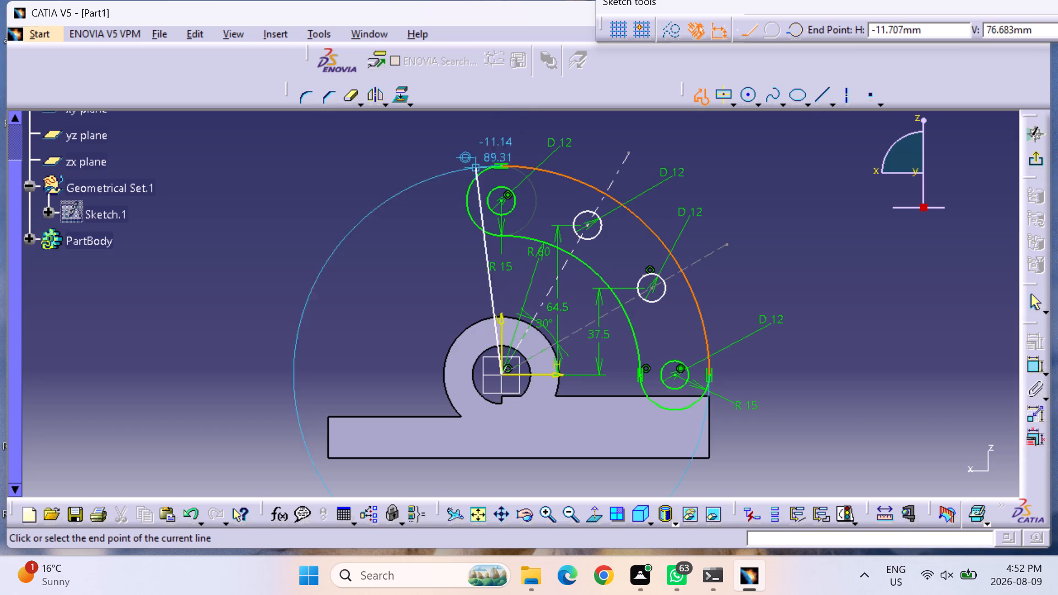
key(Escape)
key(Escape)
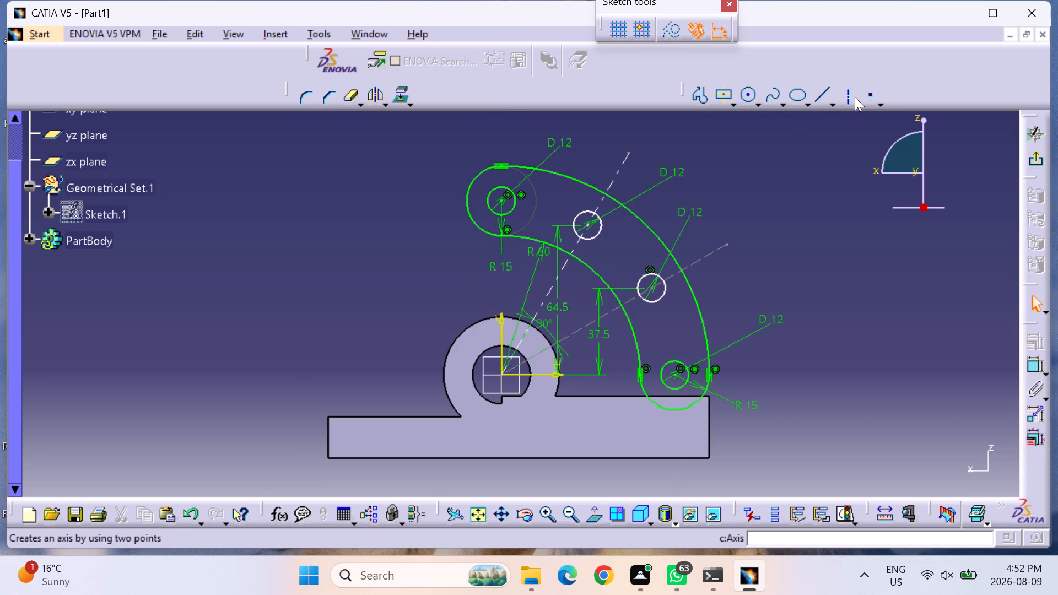
Draw a vertical axis about 102.3 mm long from the origin through the centre of the arm's upper end circle.
click(847, 99)
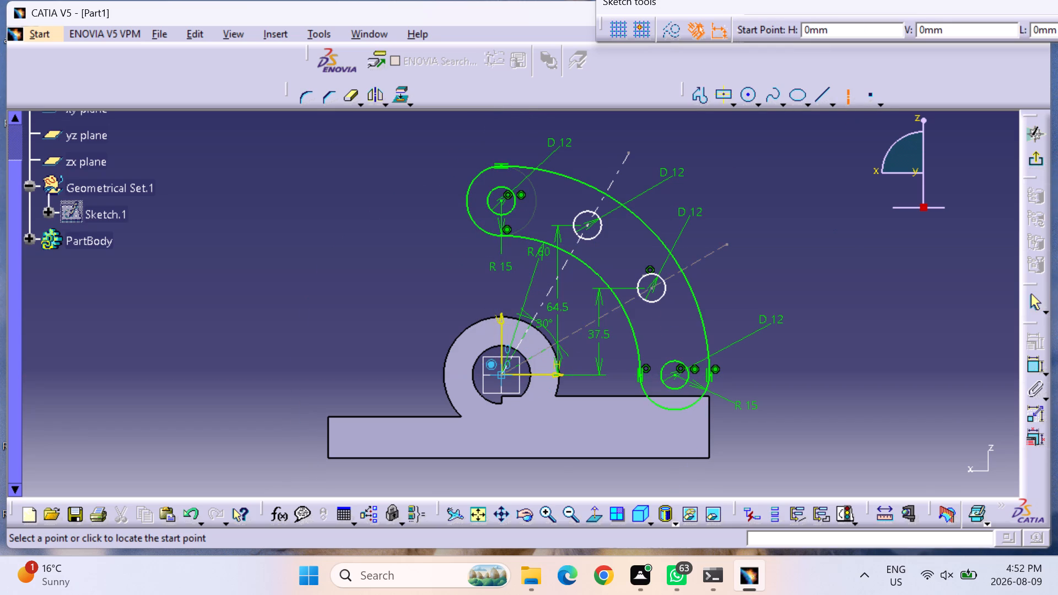
click(503, 370)
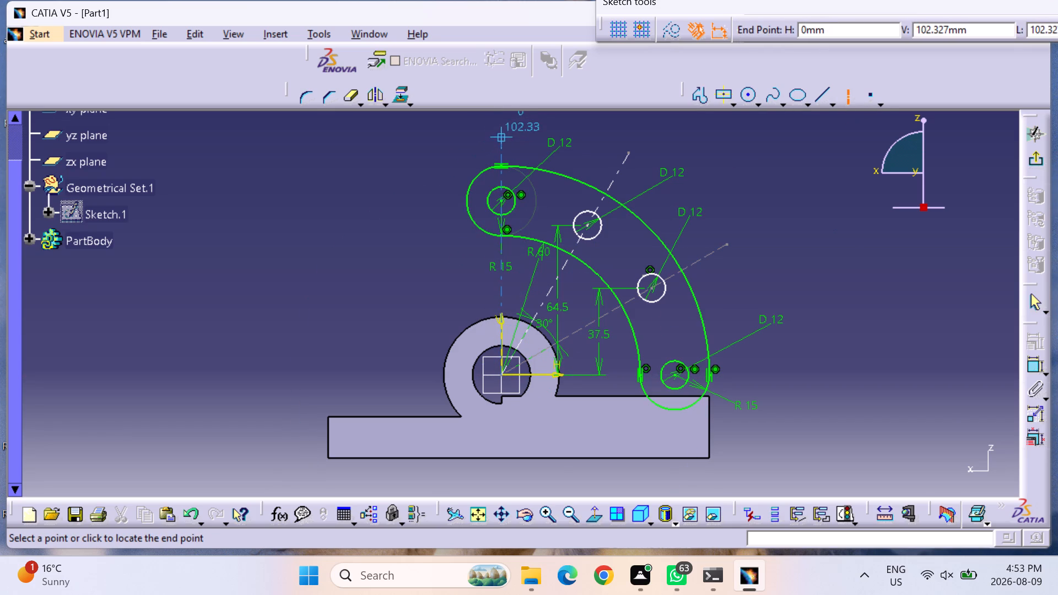
click(502, 138)
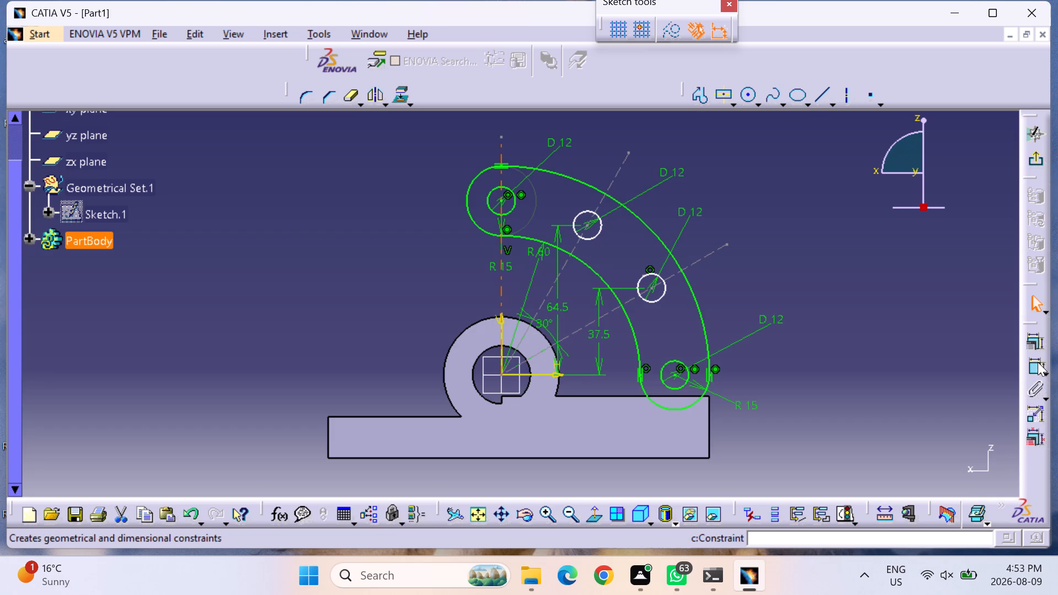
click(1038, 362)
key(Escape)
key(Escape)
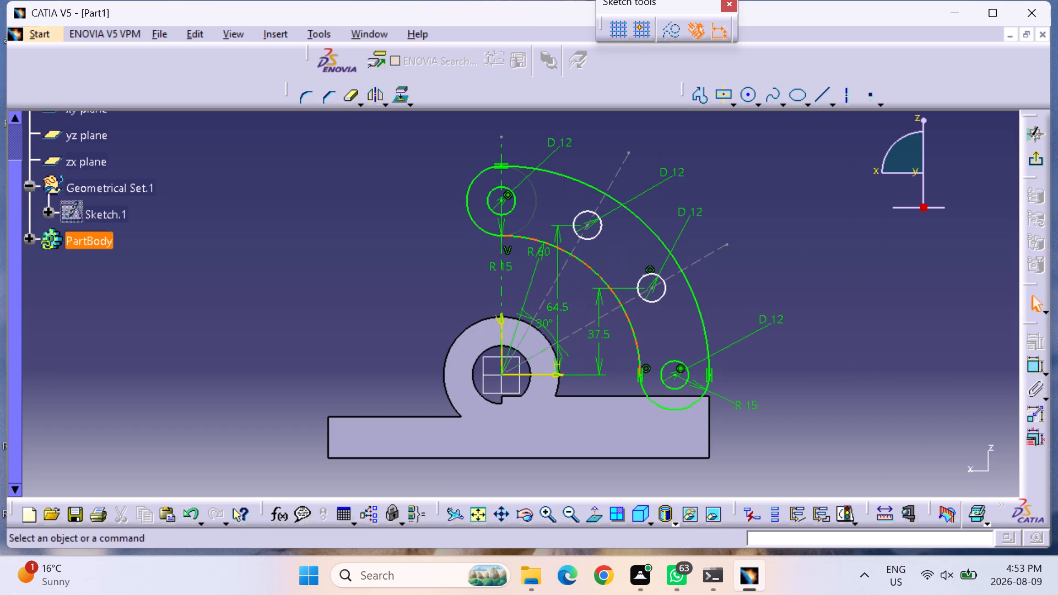
Dimension the angle between the vertical axis and the axis through the upper intermediate circle.
click(1031, 361)
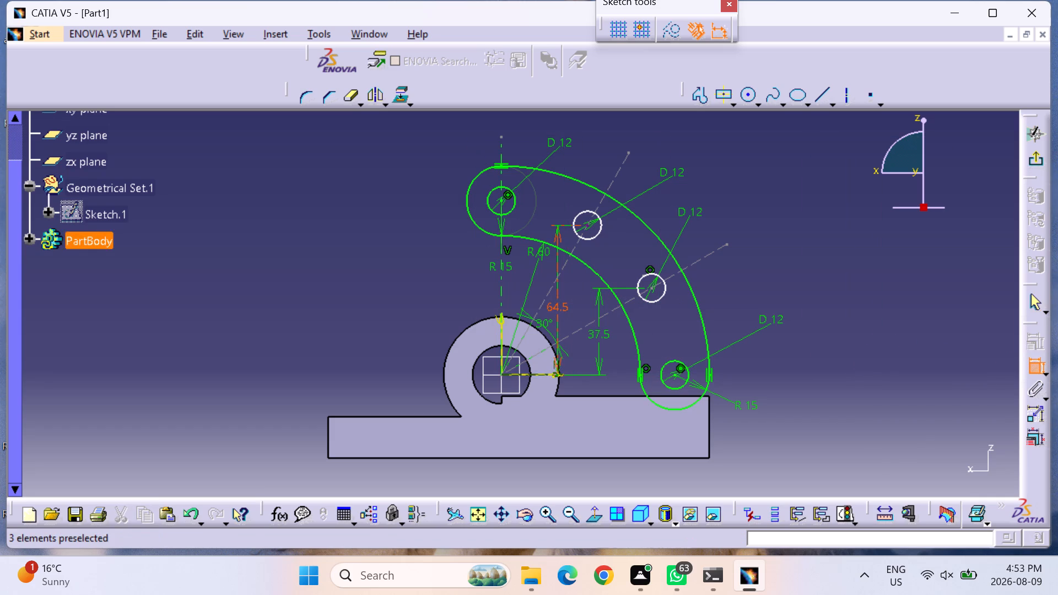
click(544, 301)
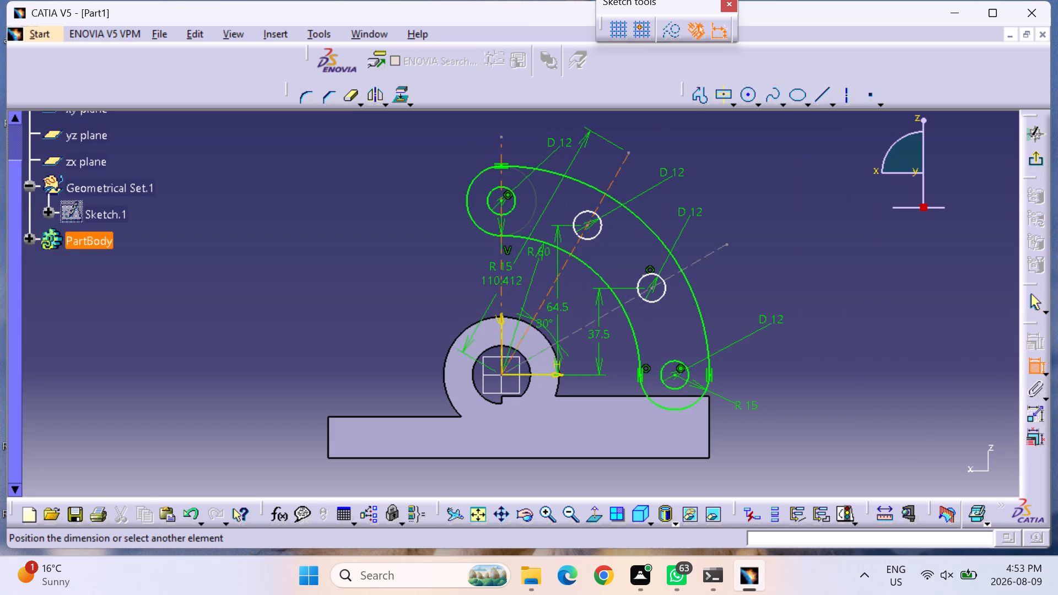
click(502, 285)
click(521, 275)
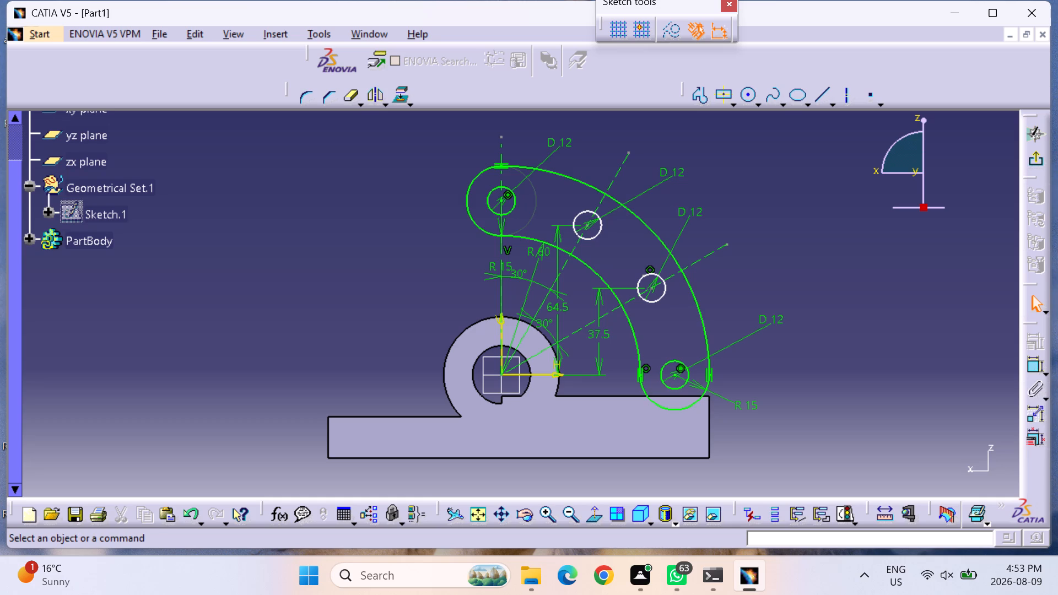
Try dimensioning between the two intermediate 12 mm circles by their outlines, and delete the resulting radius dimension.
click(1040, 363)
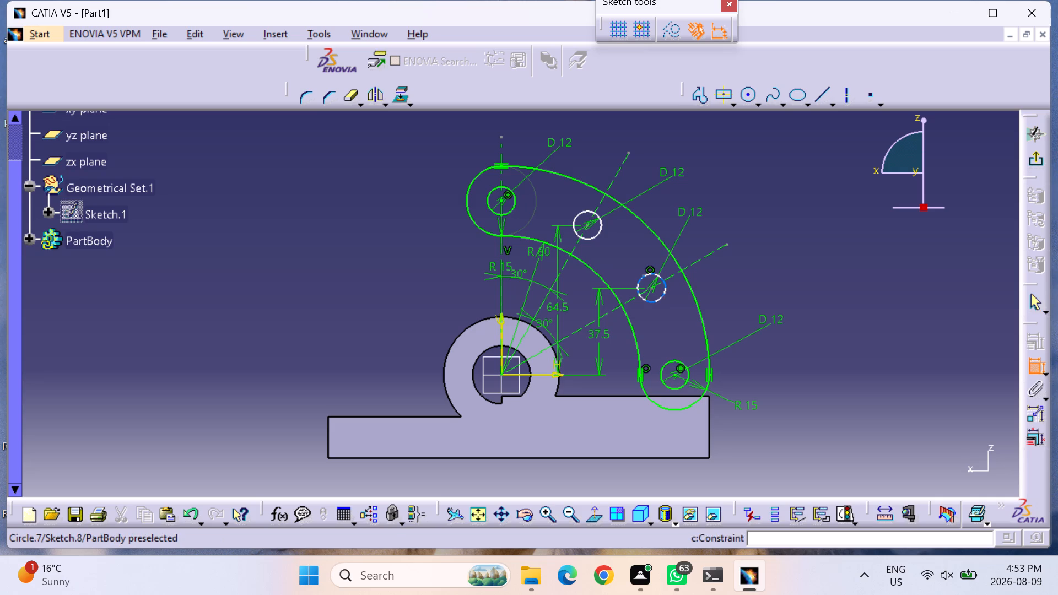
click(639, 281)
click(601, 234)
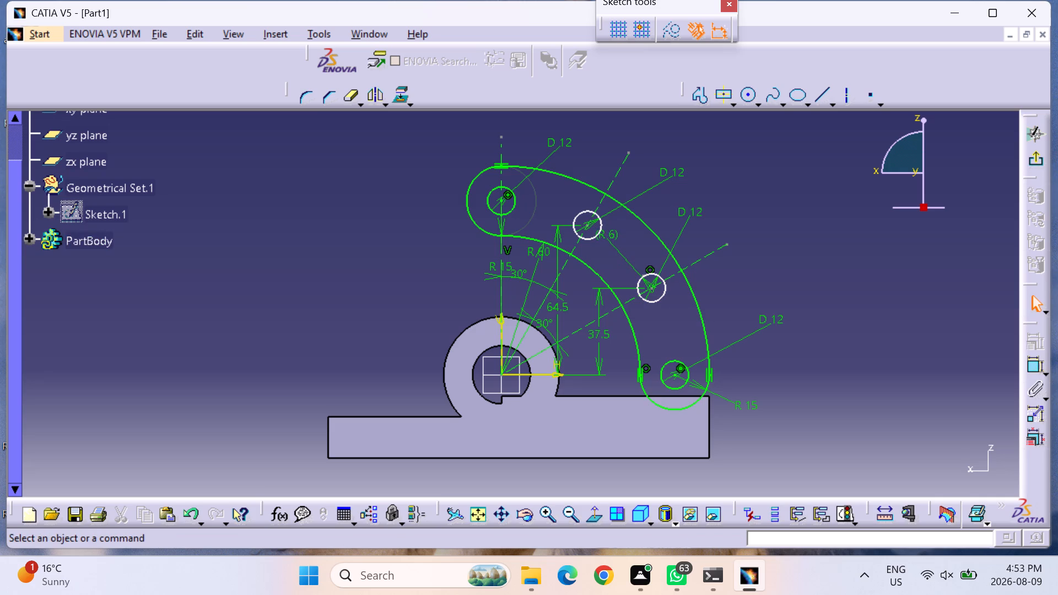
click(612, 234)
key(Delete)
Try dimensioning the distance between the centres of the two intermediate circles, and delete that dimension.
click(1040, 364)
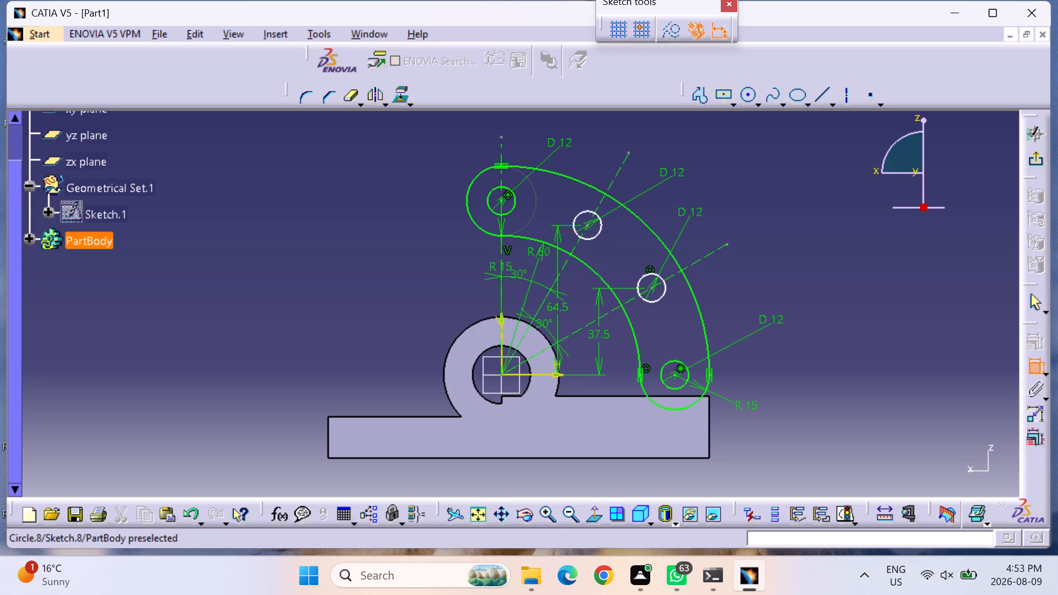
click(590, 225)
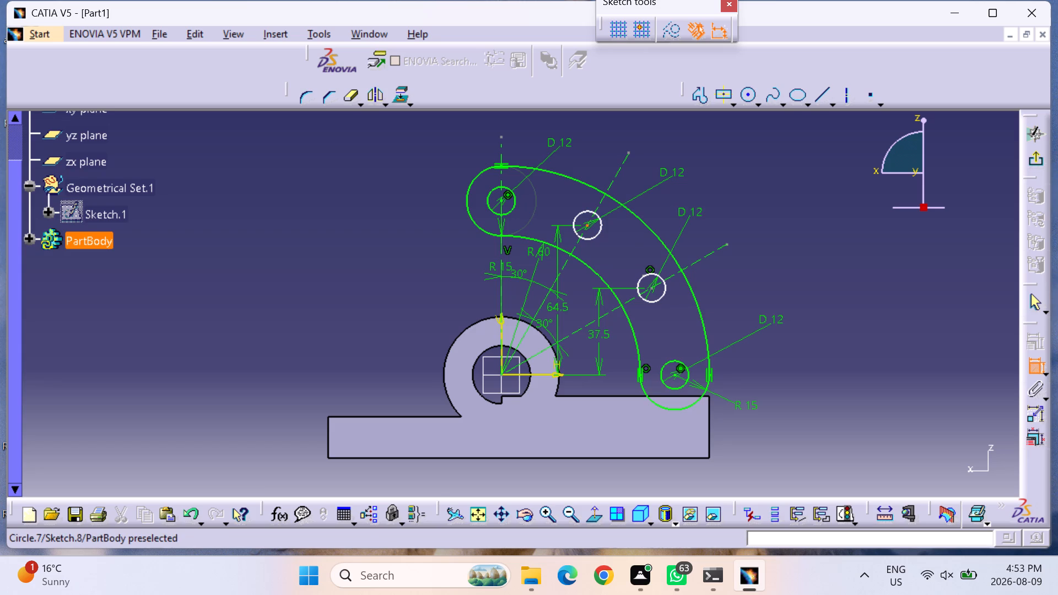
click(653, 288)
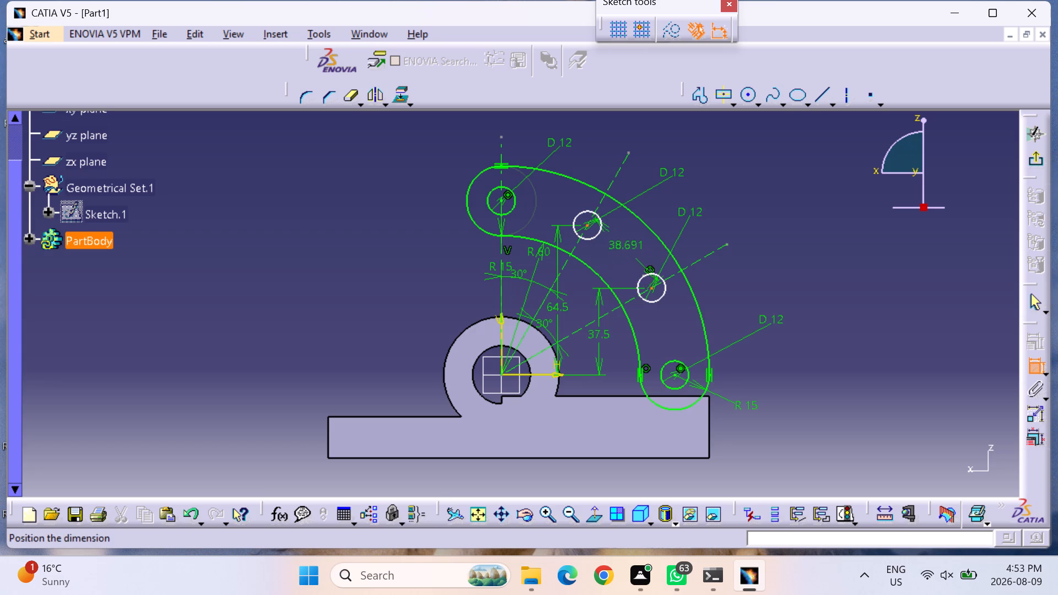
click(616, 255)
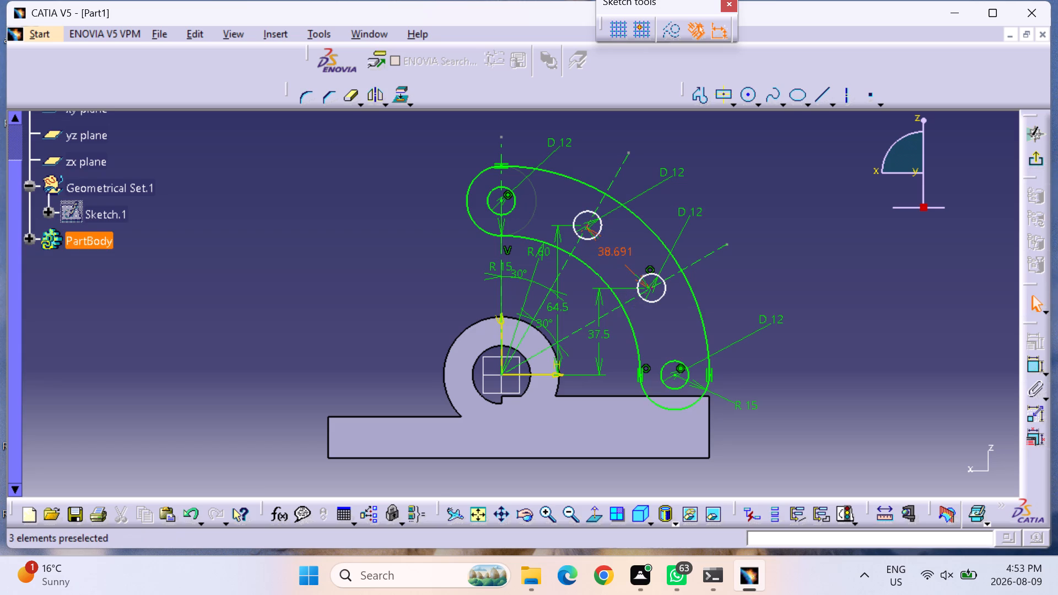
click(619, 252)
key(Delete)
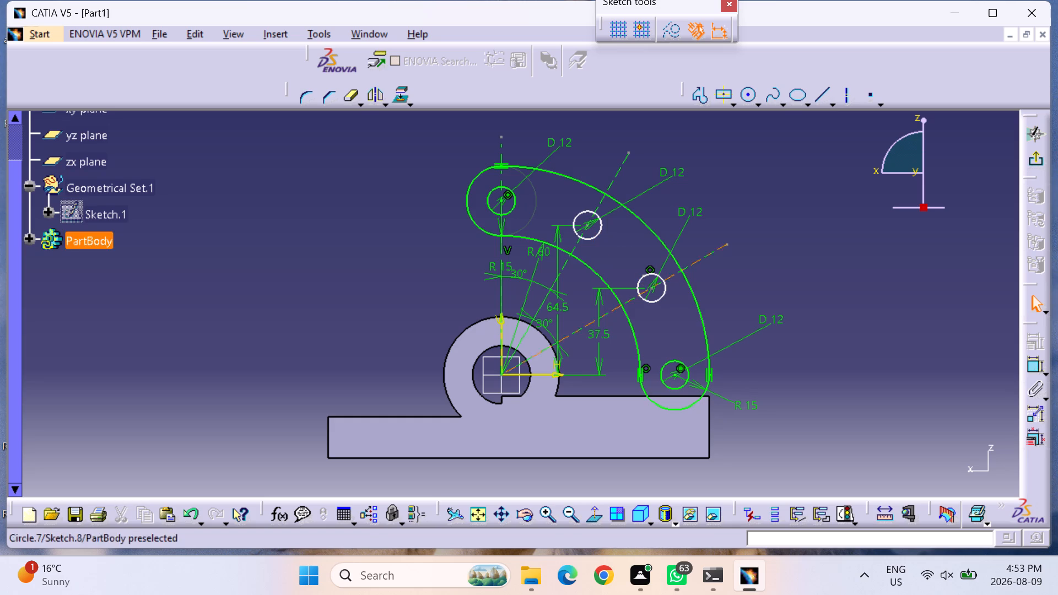
Dimension the horizontal distance from the vertical axis to the upper intermediate circle's centre, placing it above the arm.
click(1034, 363)
click(589, 226)
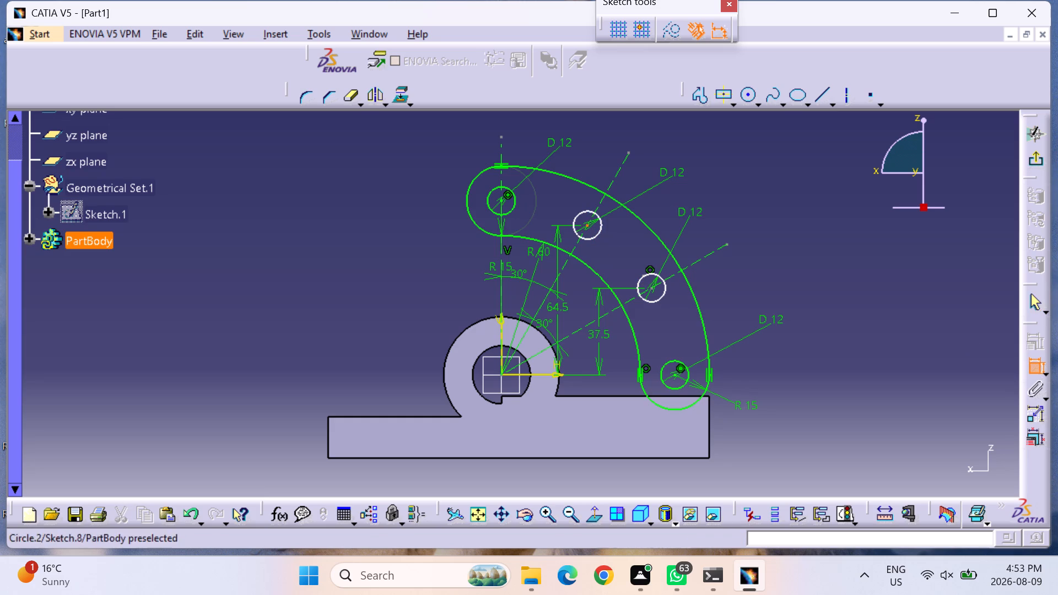
click(501, 343)
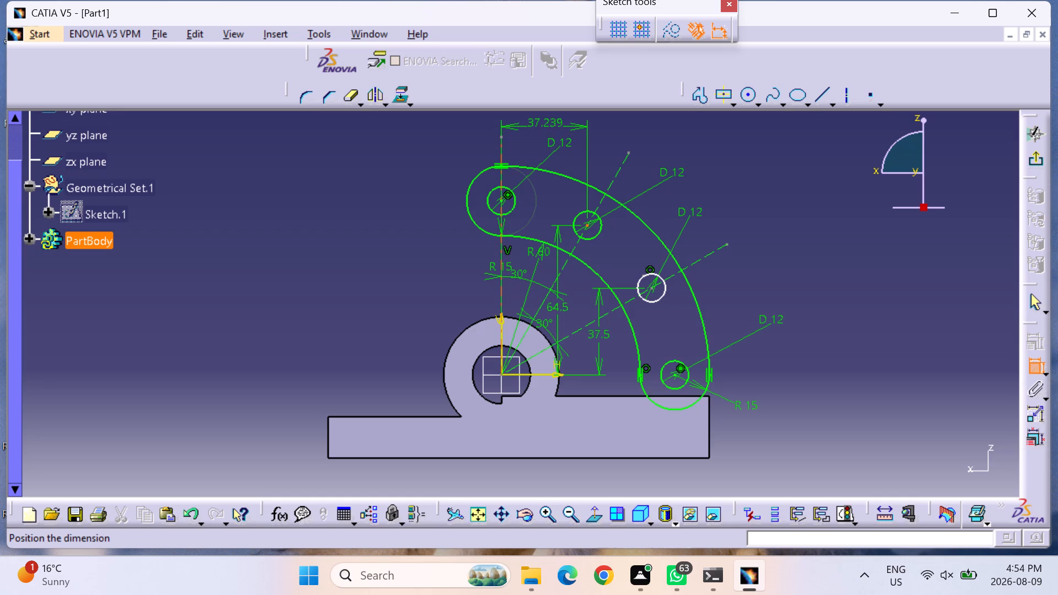
click(546, 126)
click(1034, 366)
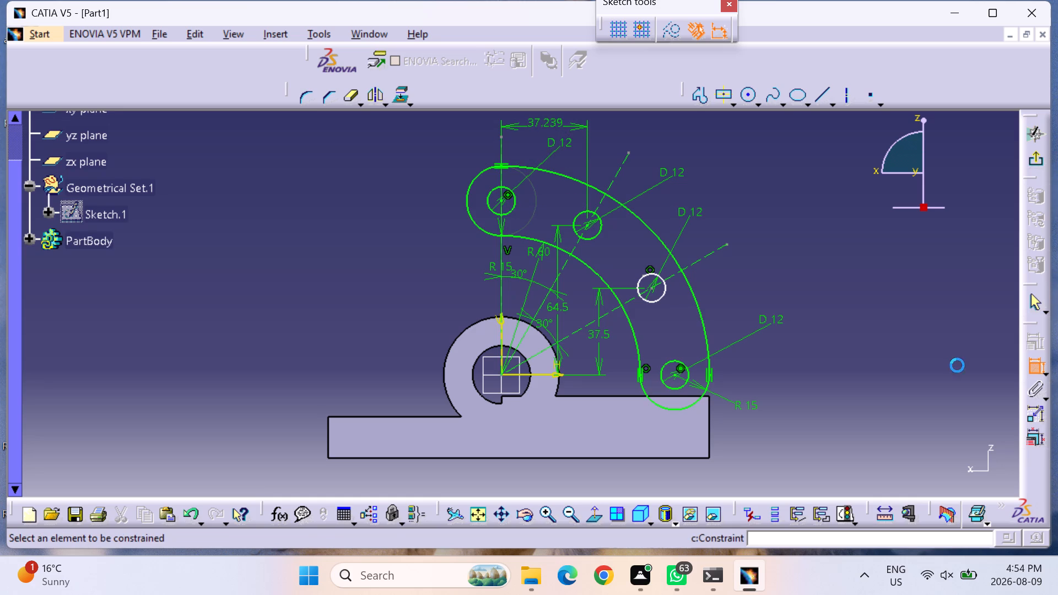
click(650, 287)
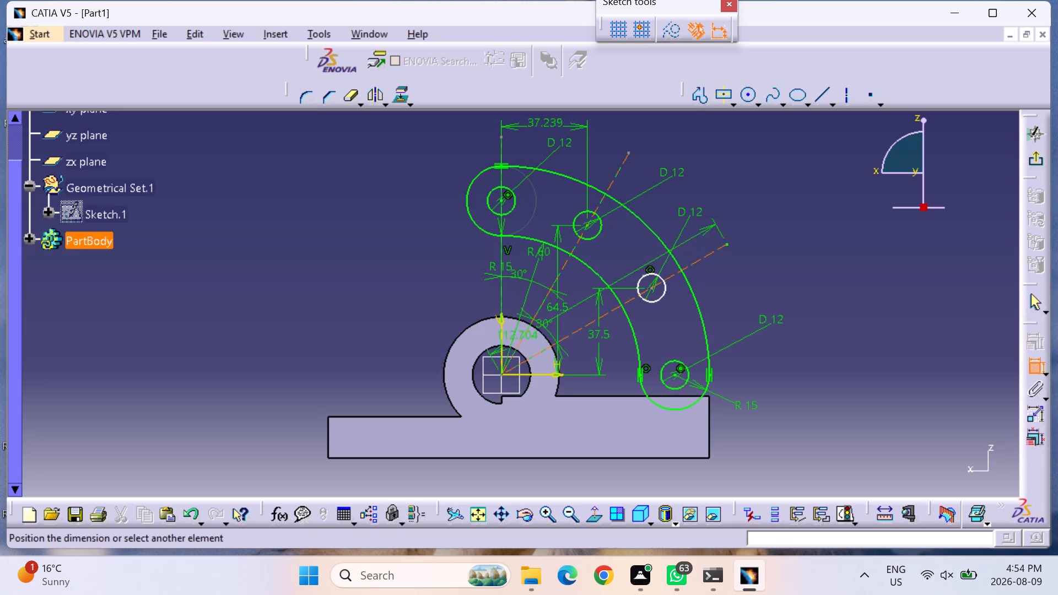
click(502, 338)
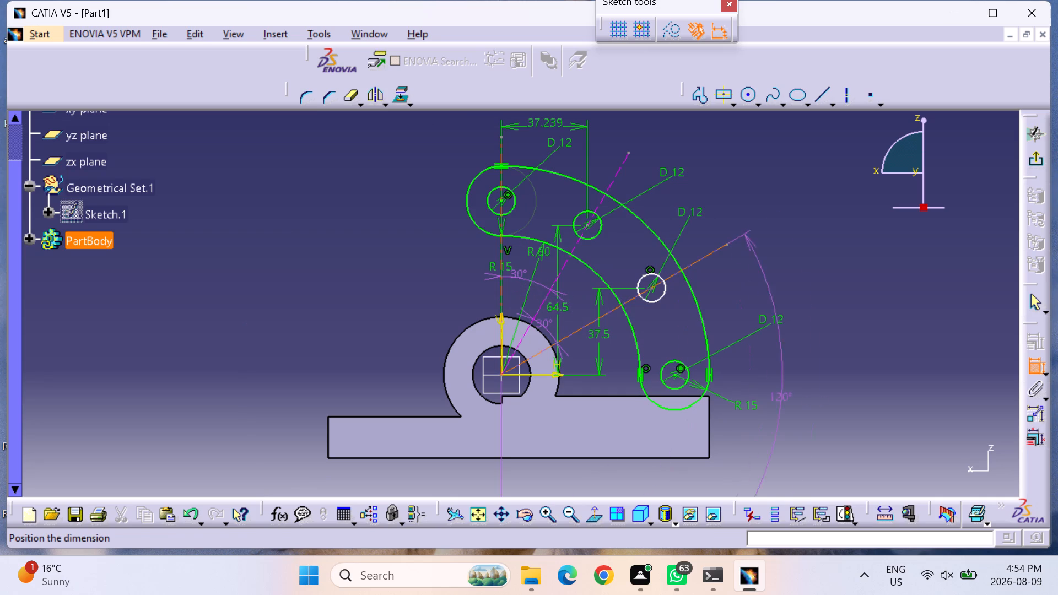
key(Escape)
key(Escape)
Dimension the horizontal distance from the vertical axis to the lower intermediate circle's centre, placing it over the base, and exit the sketch.
click(1030, 367)
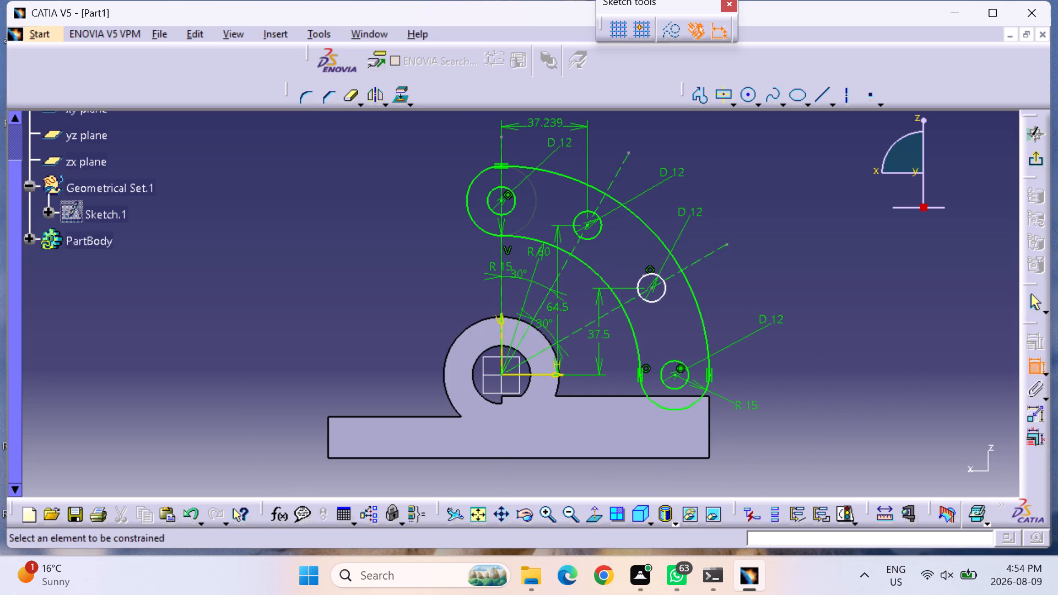
click(651, 286)
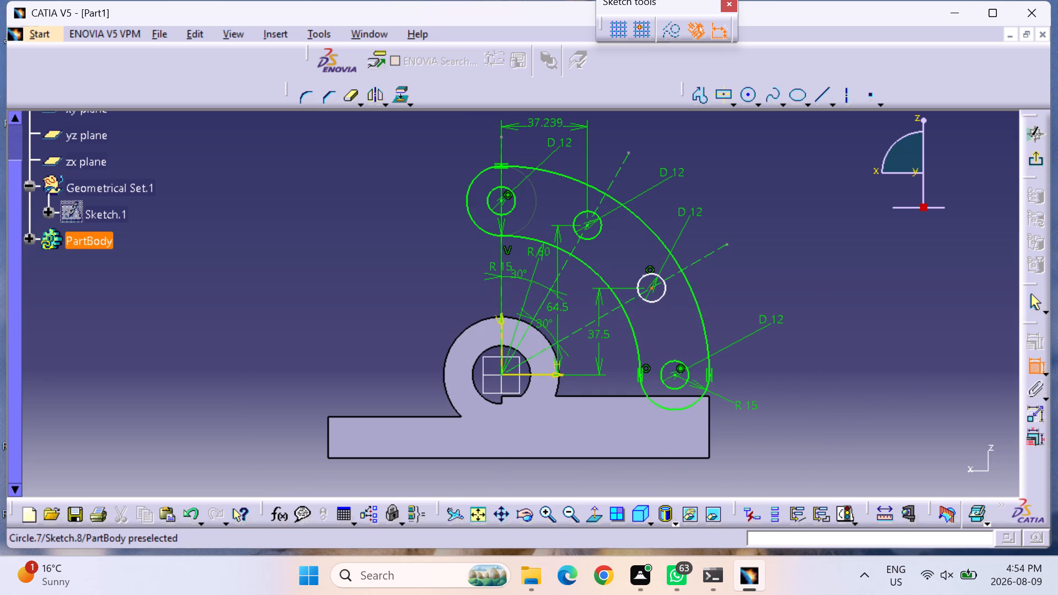
click(501, 348)
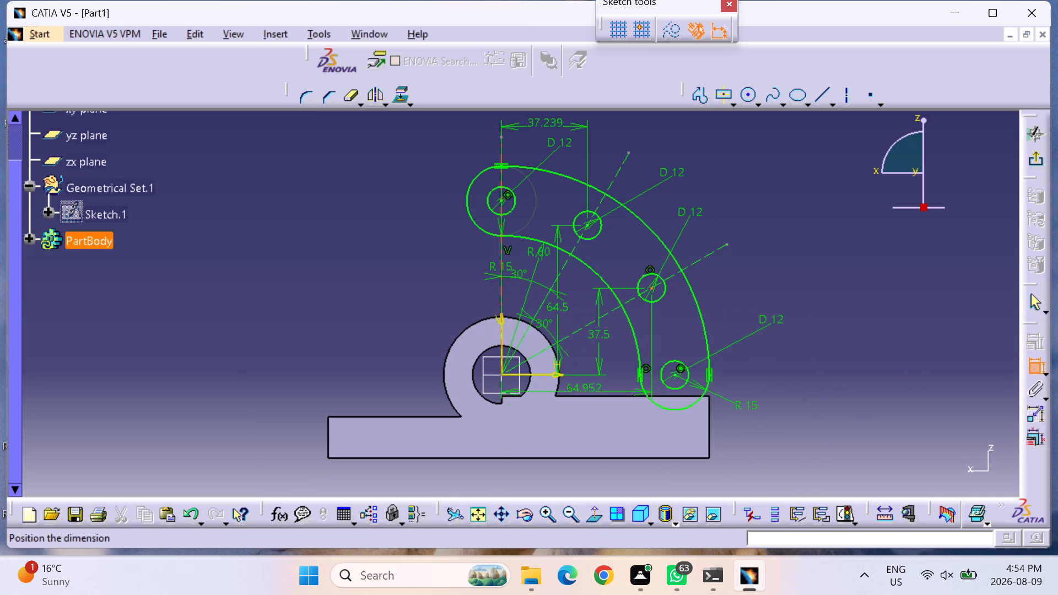
click(576, 419)
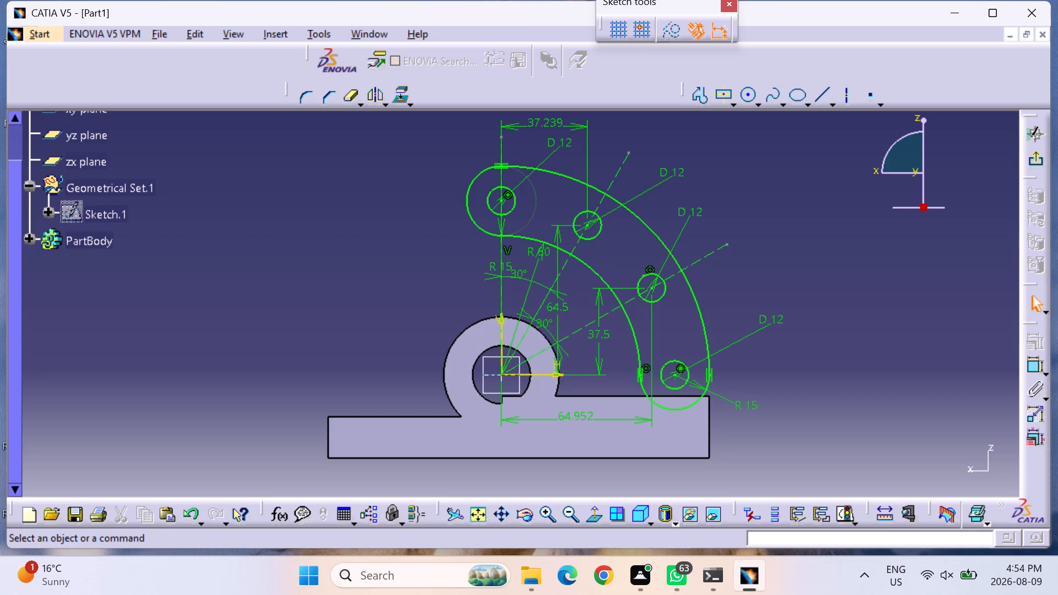
click(1037, 159)
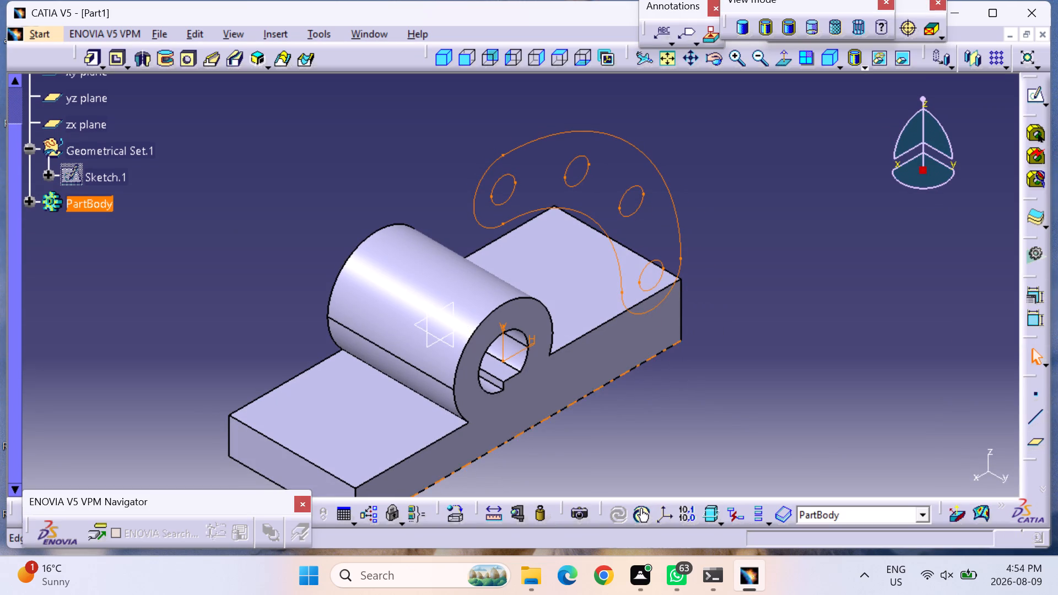
Set up a Pad of the curved-arm sketch with a length of 8.5 mm and mirrored extent, and preview it.
click(82, 57)
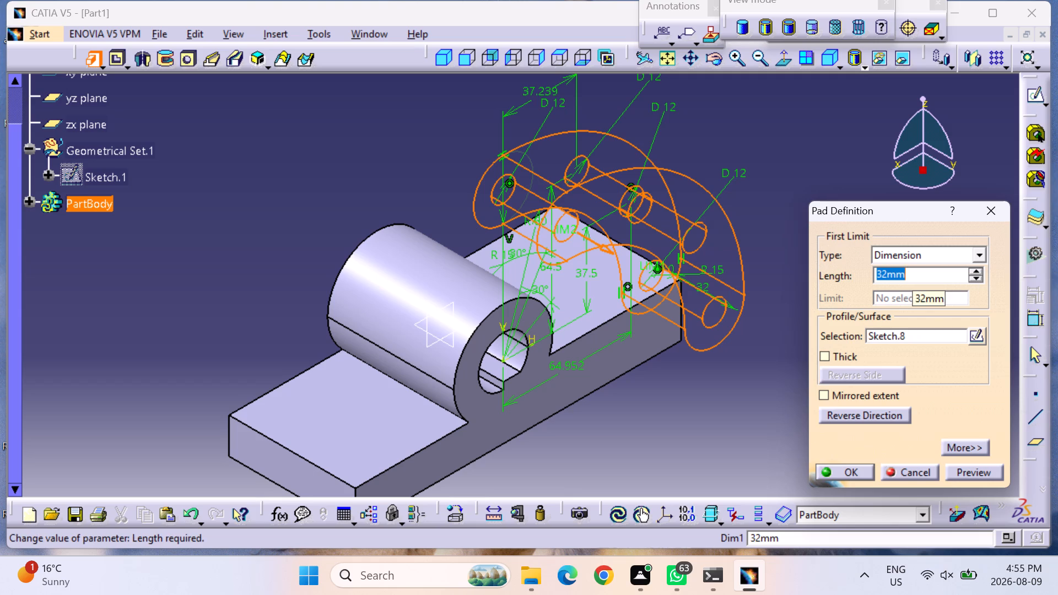
text(17)
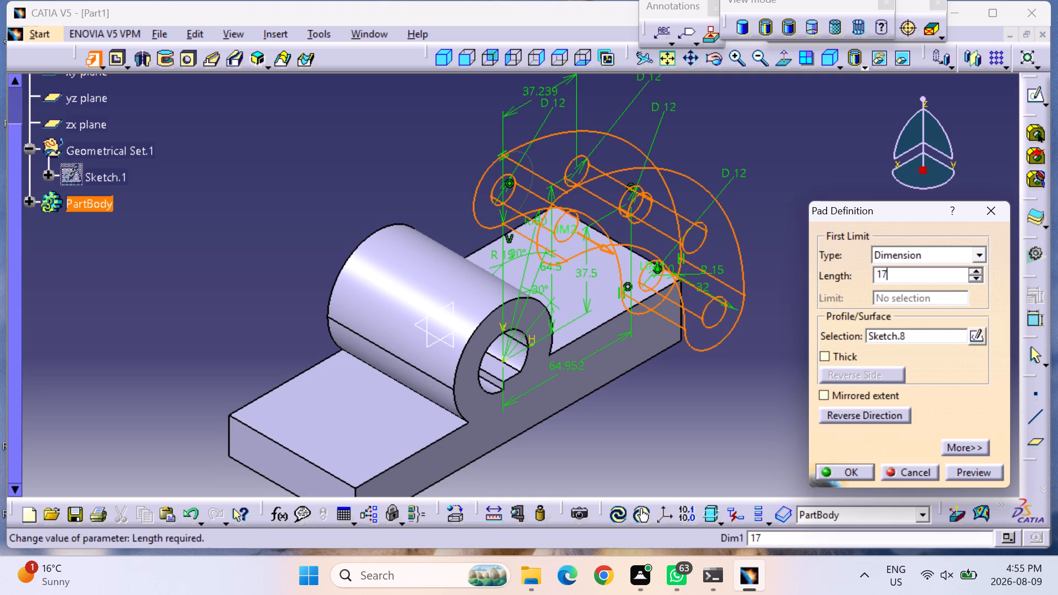
double_click(939, 272)
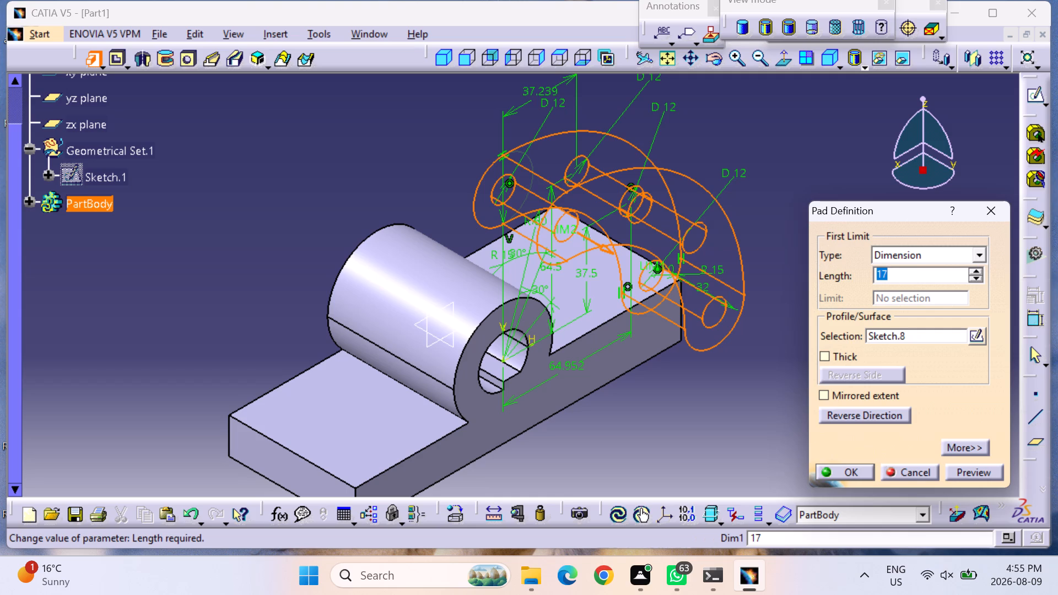
text(8.)
key(5)
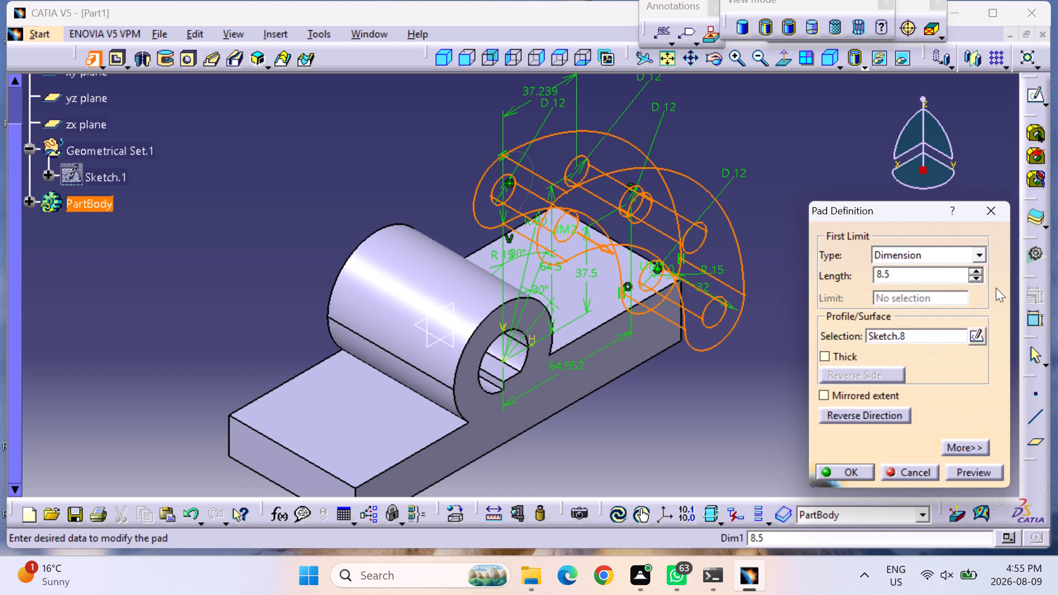
click(865, 393)
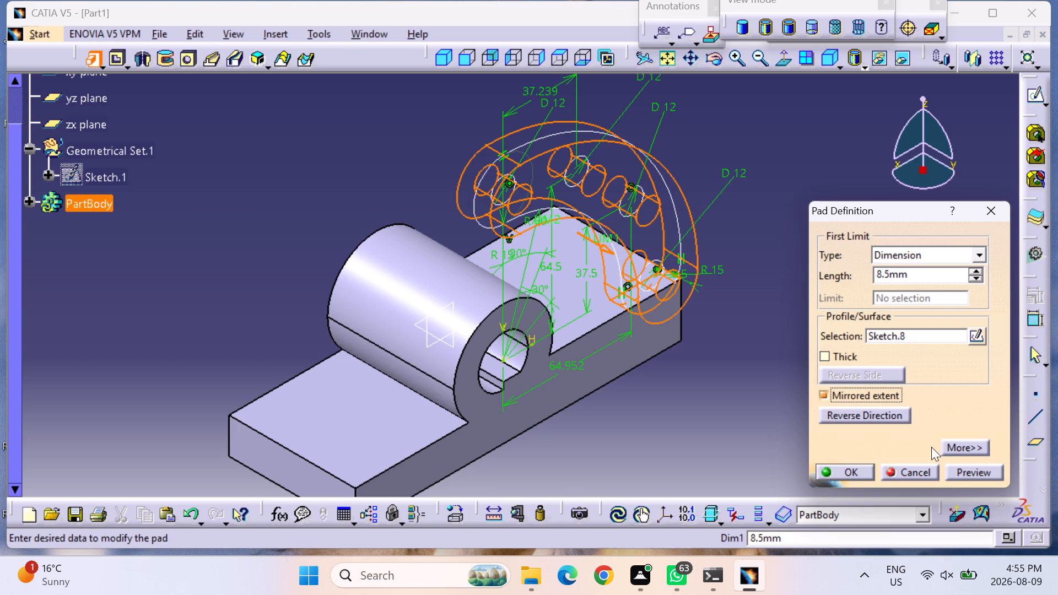
click(984, 472)
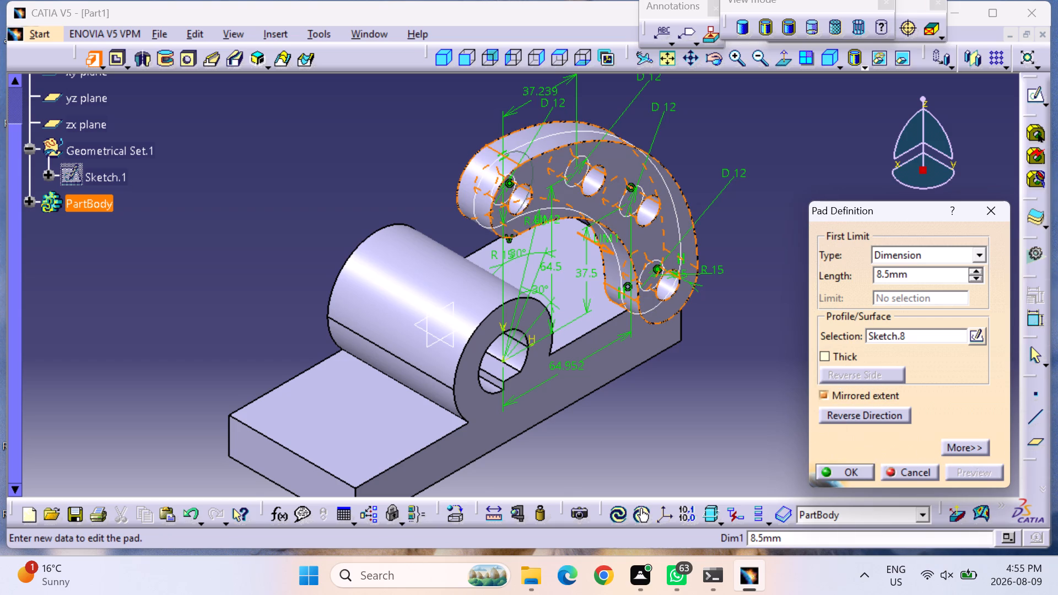
Examine the previewed arm pad from several angles, checking its thickness and position relative to the cylinder and base.
middle_drag(694, 412, 613, 375)
right_drag(694, 412, 613, 375)
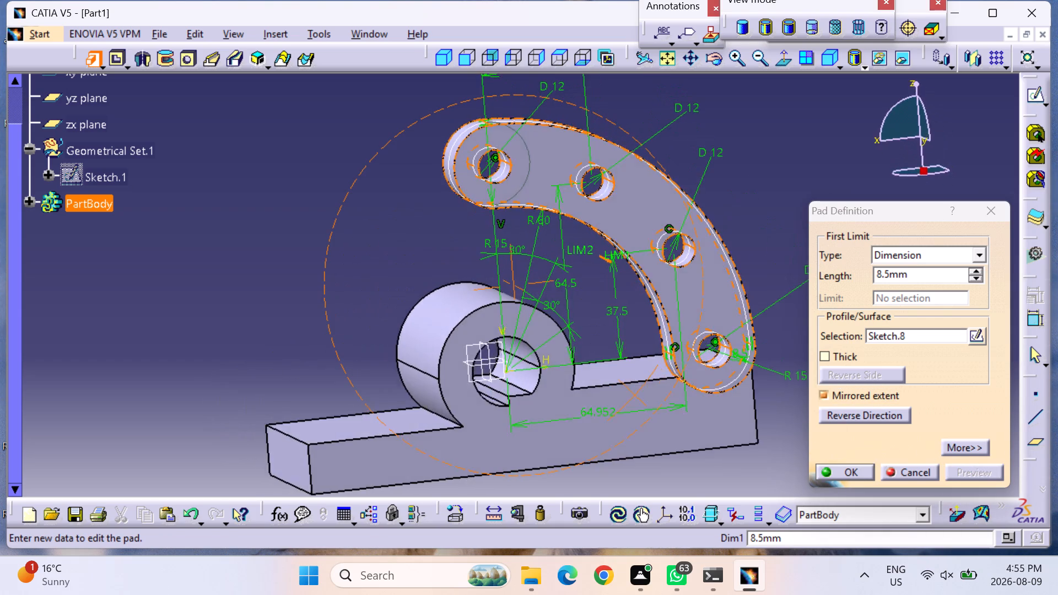
middle_drag(613, 375, 655, 378)
right_drag(613, 375, 655, 378)
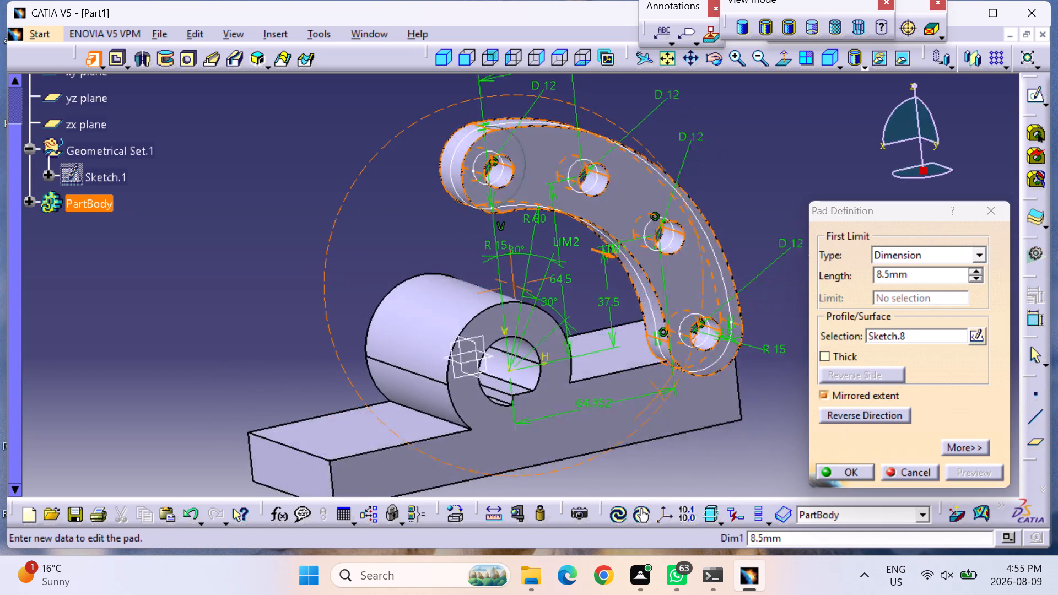
middle_drag(655, 378, 731, 326)
right_drag(655, 378, 731, 326)
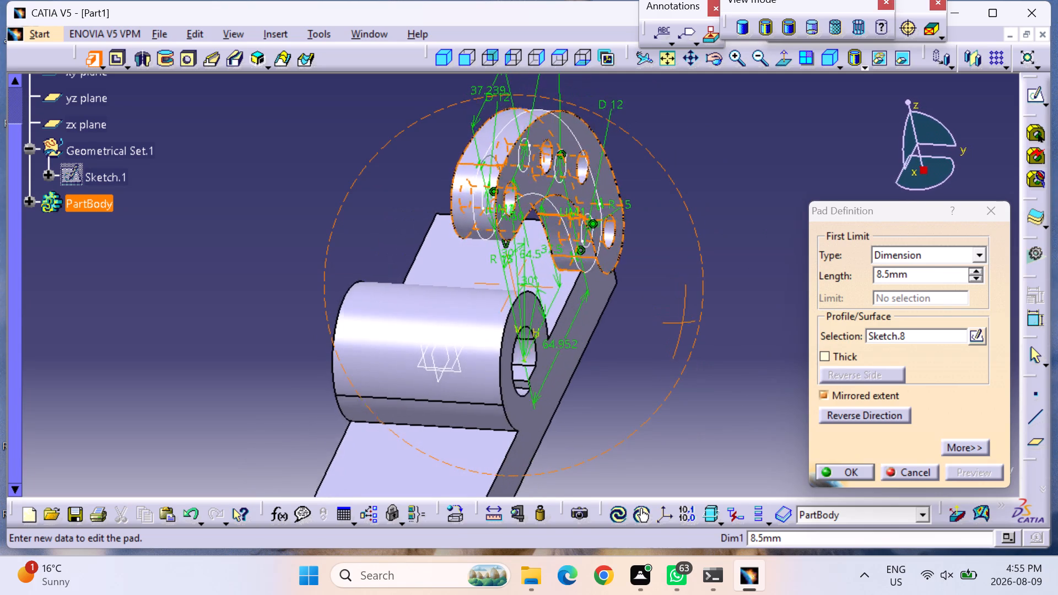
middle_drag(731, 326, 737, 283)
right_drag(731, 326, 737, 283)
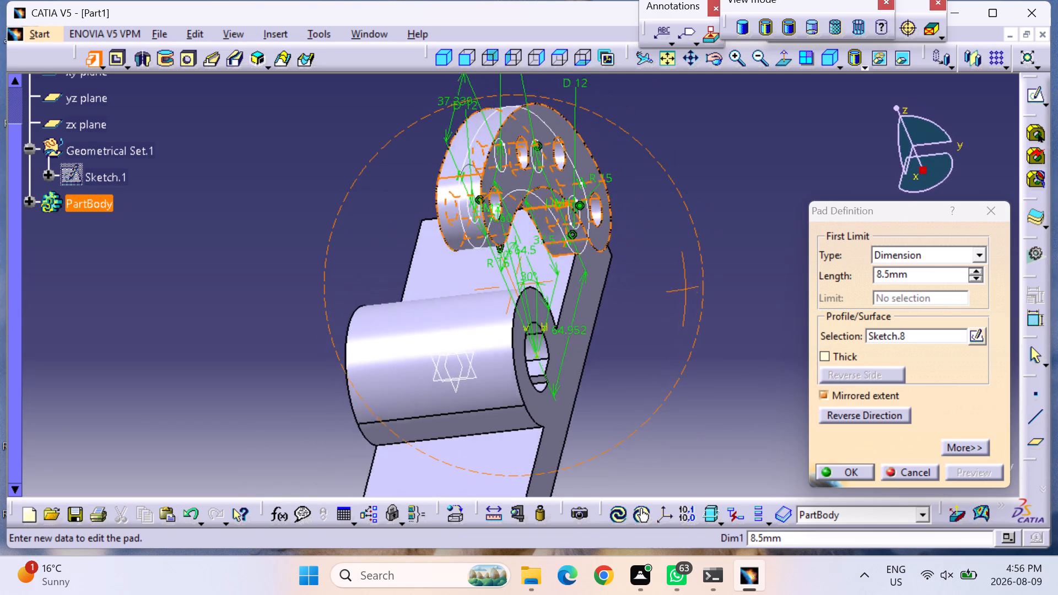
middle_drag(737, 283, 761, 258)
right_drag(737, 283, 761, 258)
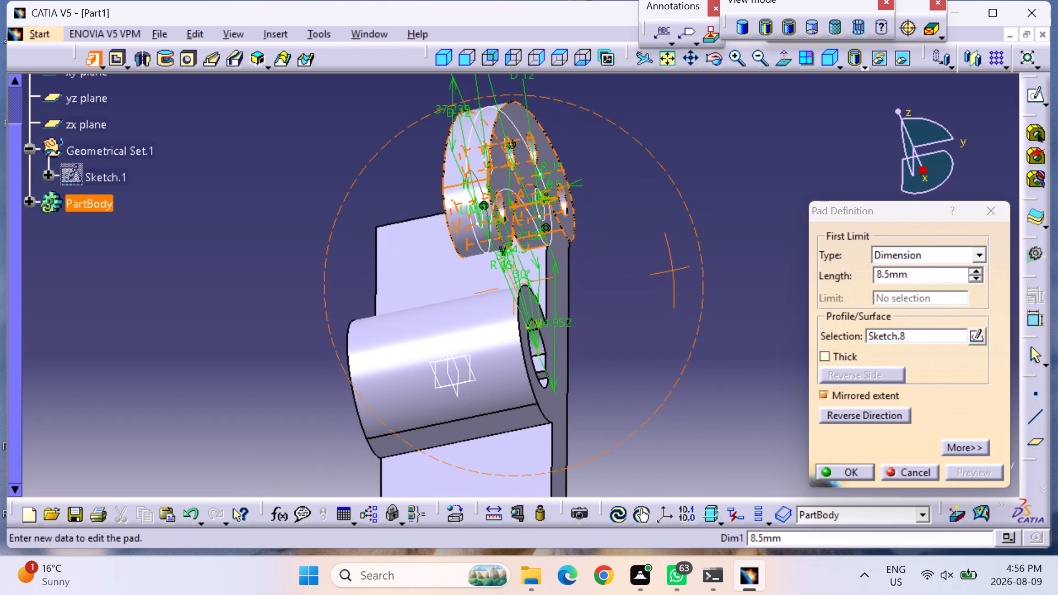
middle_drag(761, 258, 749, 260)
right_drag(761, 258, 749, 260)
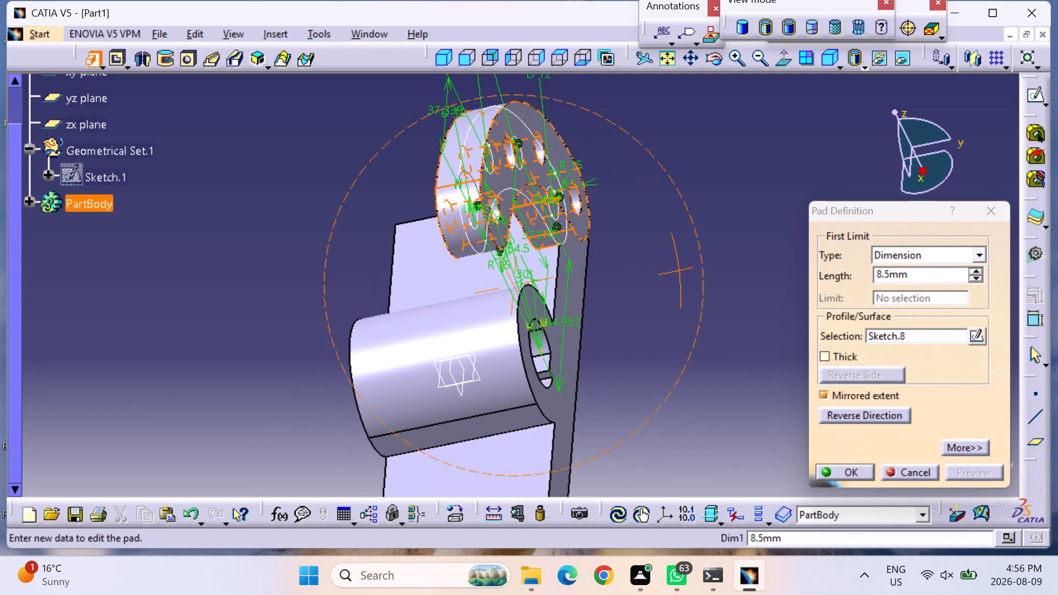
middle_drag(749, 260, 742, 260)
right_drag(749, 260, 742, 260)
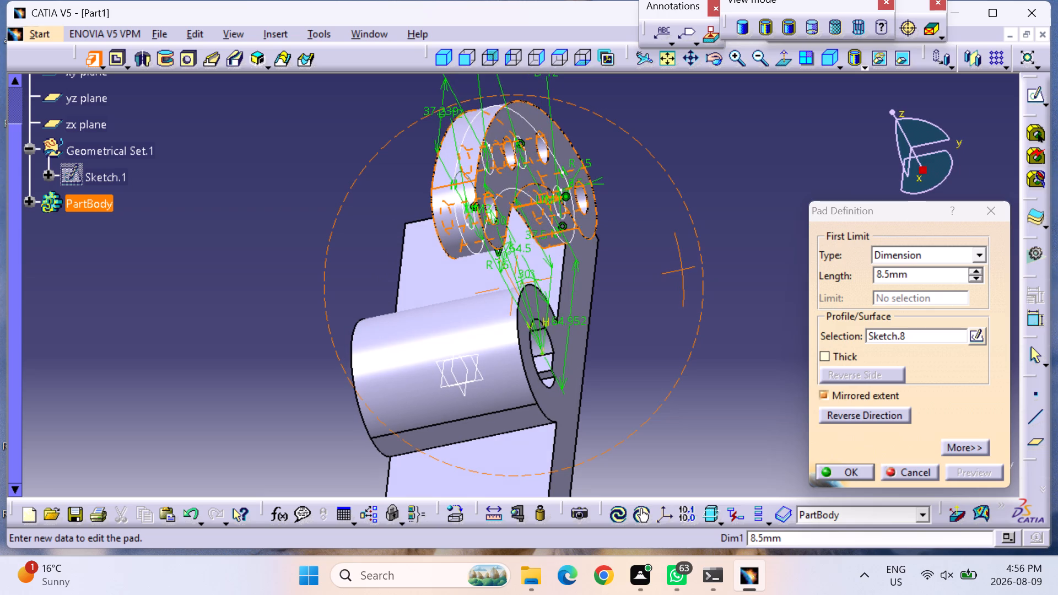
middle_drag(742, 260, 735, 261)
right_drag(742, 260, 719, 263)
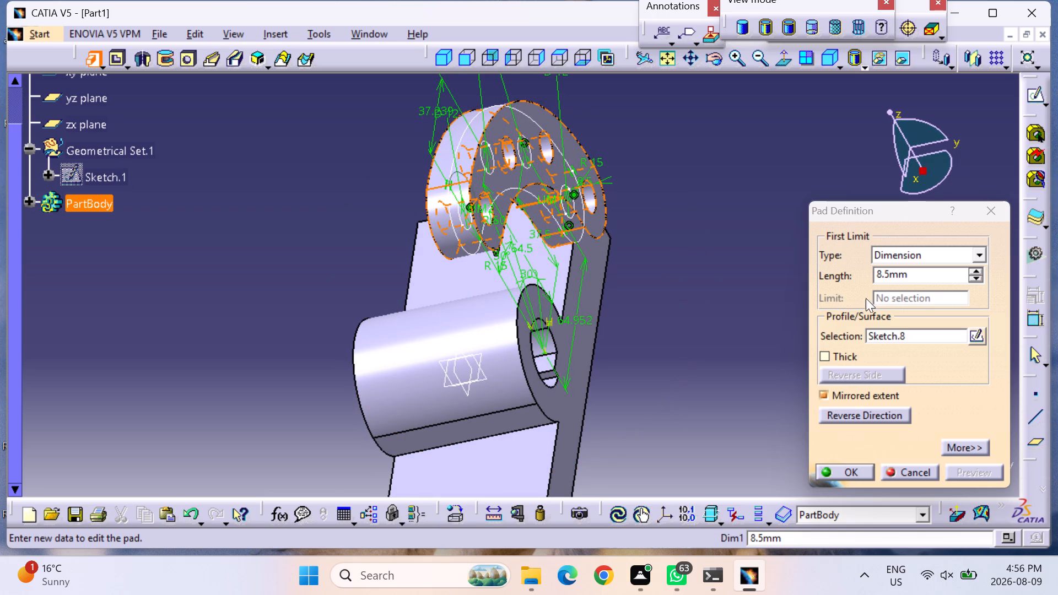
middle_drag(805, 300, 803, 301)
middle_drag(803, 301, 642, 361)
right_drag(800, 301, 642, 361)
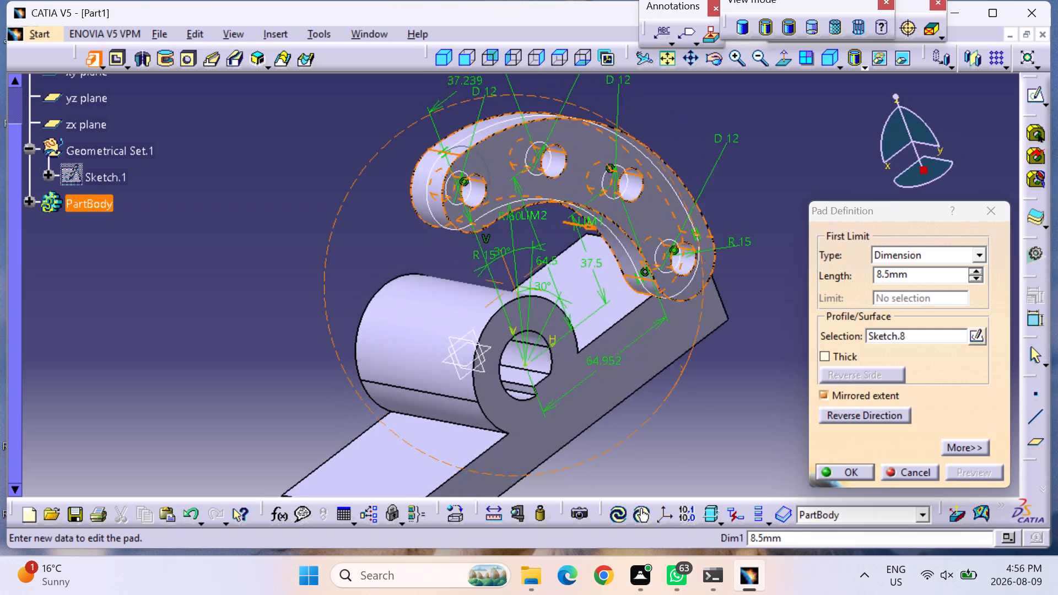
middle_drag(642, 361, 616, 369)
right_drag(642, 361, 616, 369)
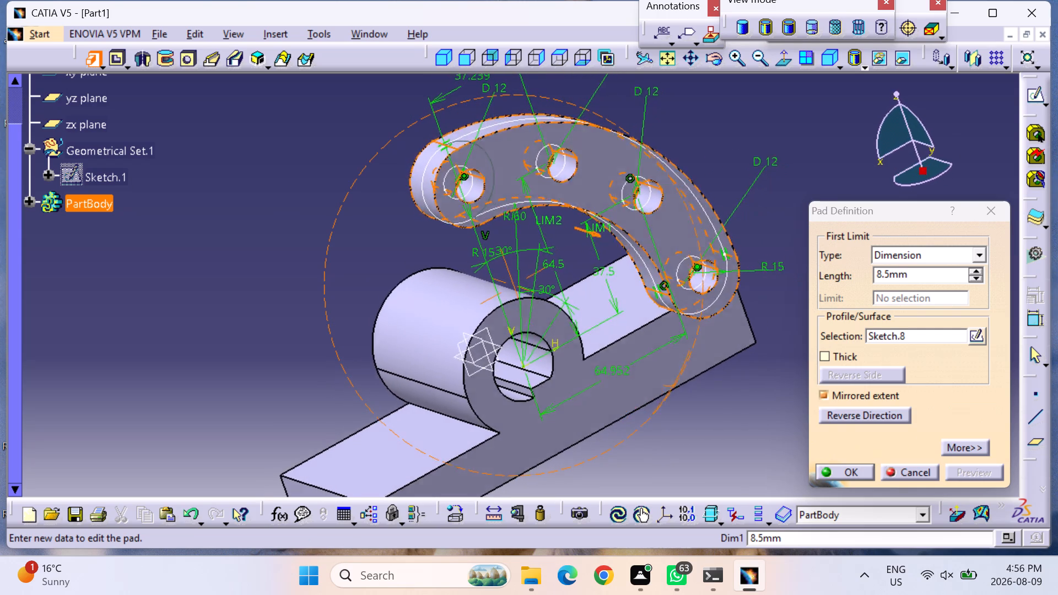
middle_drag(616, 369, 677, 317)
right_drag(616, 369, 677, 317)
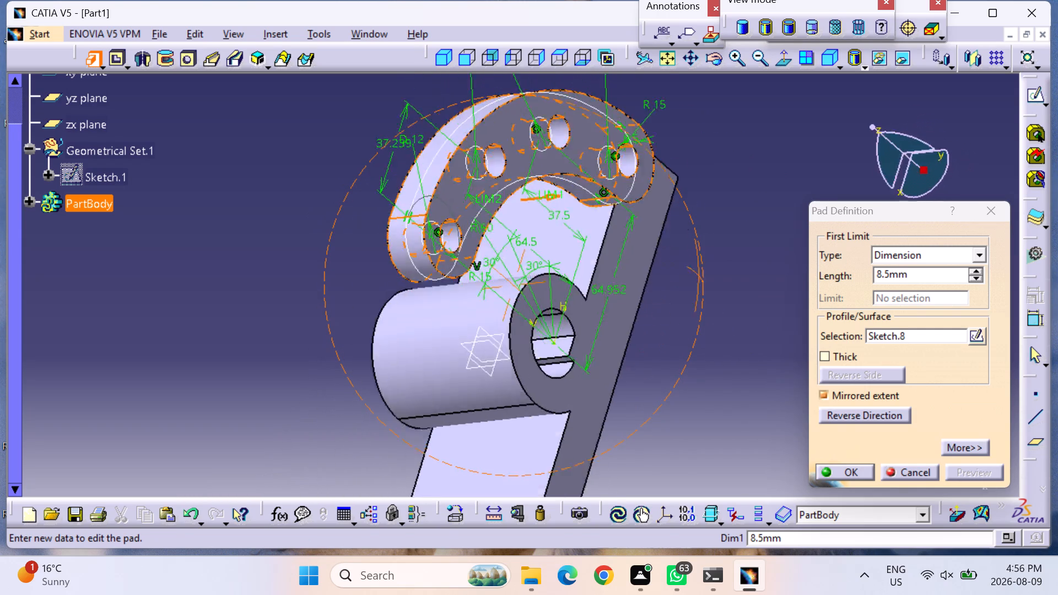
middle_drag(677, 317, 626, 166)
right_drag(677, 317, 626, 166)
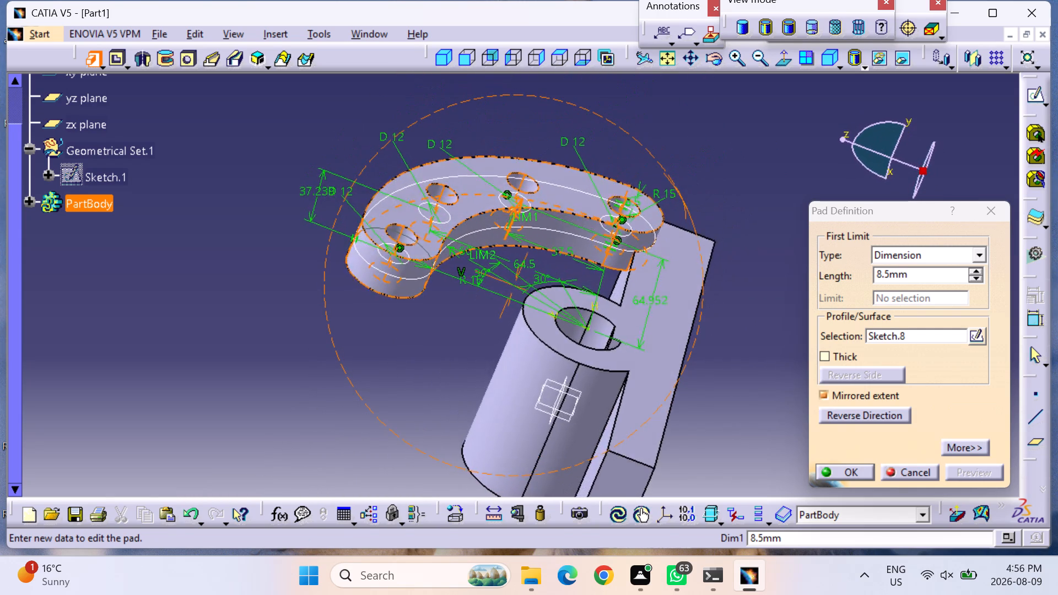
middle_drag(626, 166, 667, 332)
right_drag(626, 166, 667, 332)
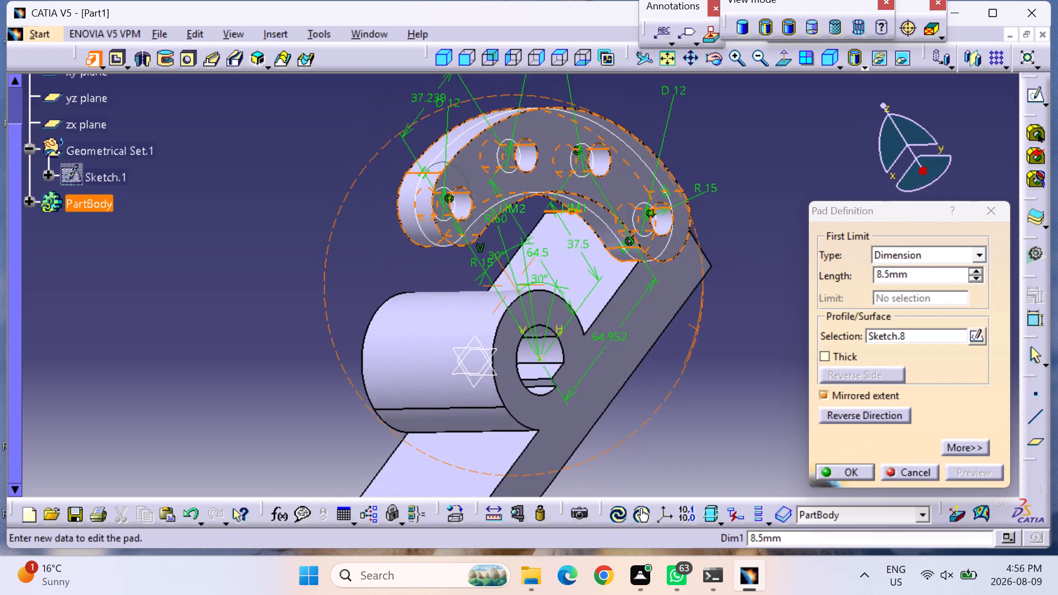
middle_drag(667, 332, 635, 335)
right_drag(667, 332, 635, 335)
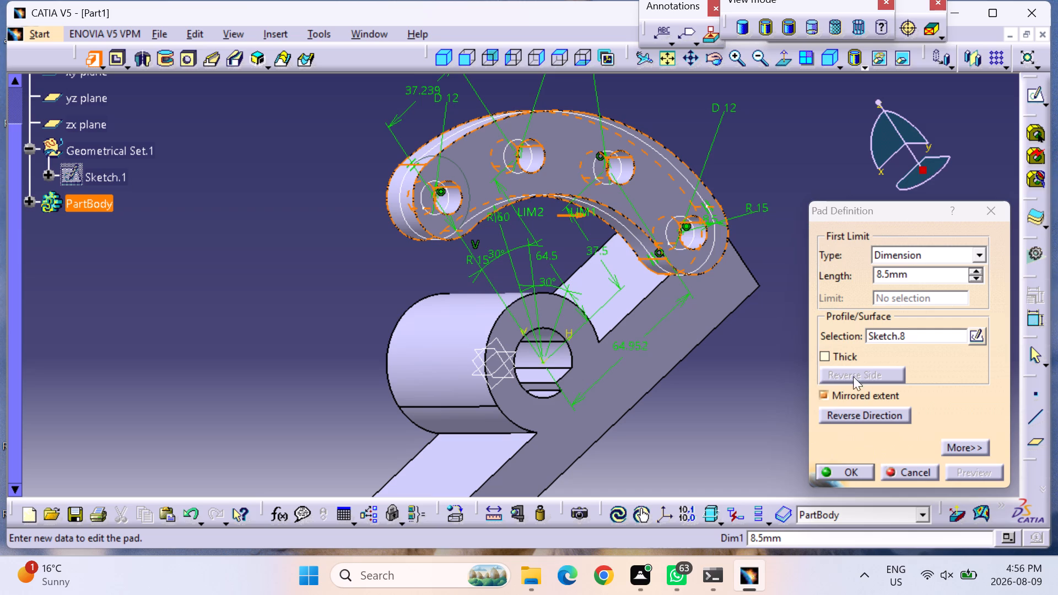
Create the previewed pad of the curved arm and clear the selection.
click(832, 473)
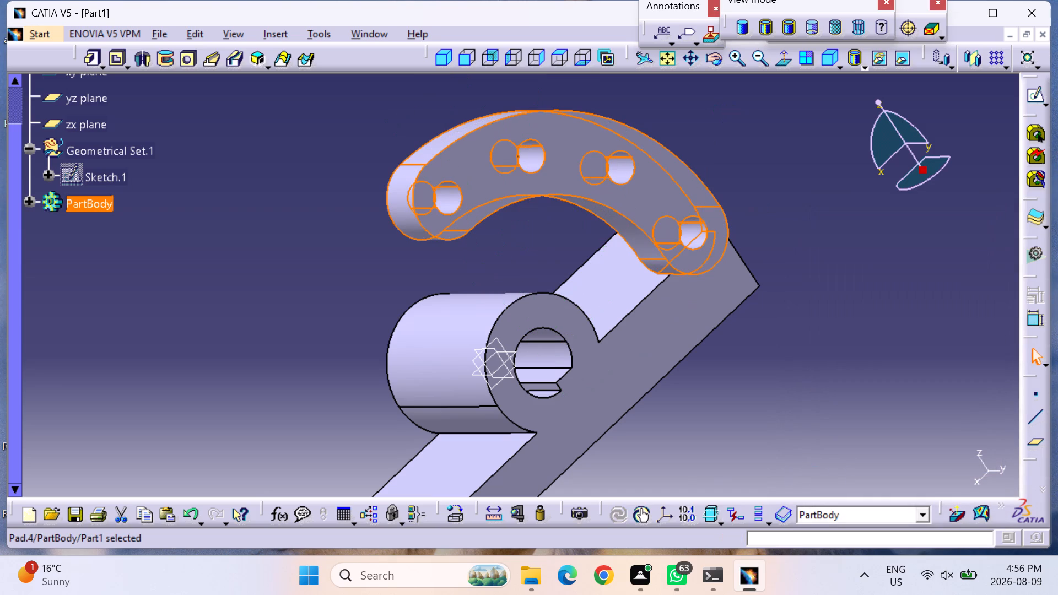
click(778, 433)
Inspect the finished curved arm and its four holes against the cylinder and base from different angles.
middle_drag(746, 439, 876, 337)
right_drag(746, 439, 876, 337)
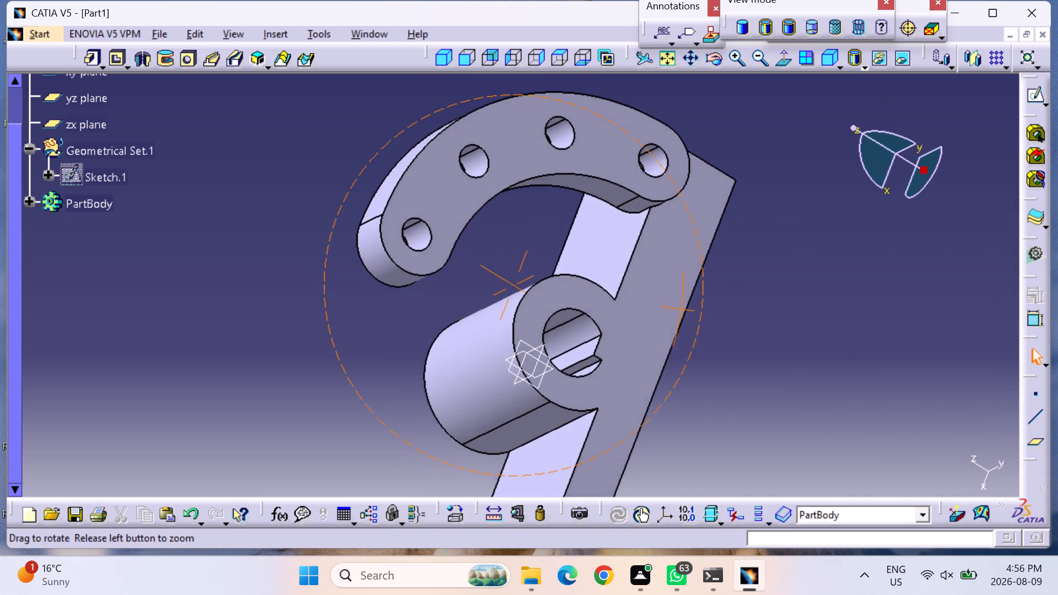
middle_drag(876, 337, 731, 488)
right_drag(876, 337, 731, 488)
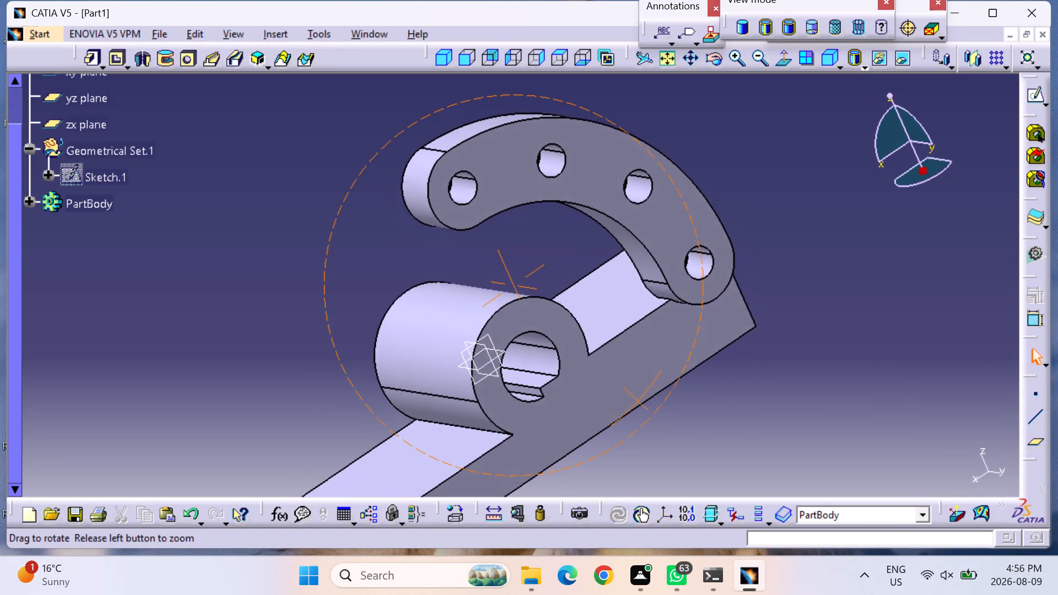
middle_drag(731, 488, 706, 461)
right_drag(731, 488, 706, 461)
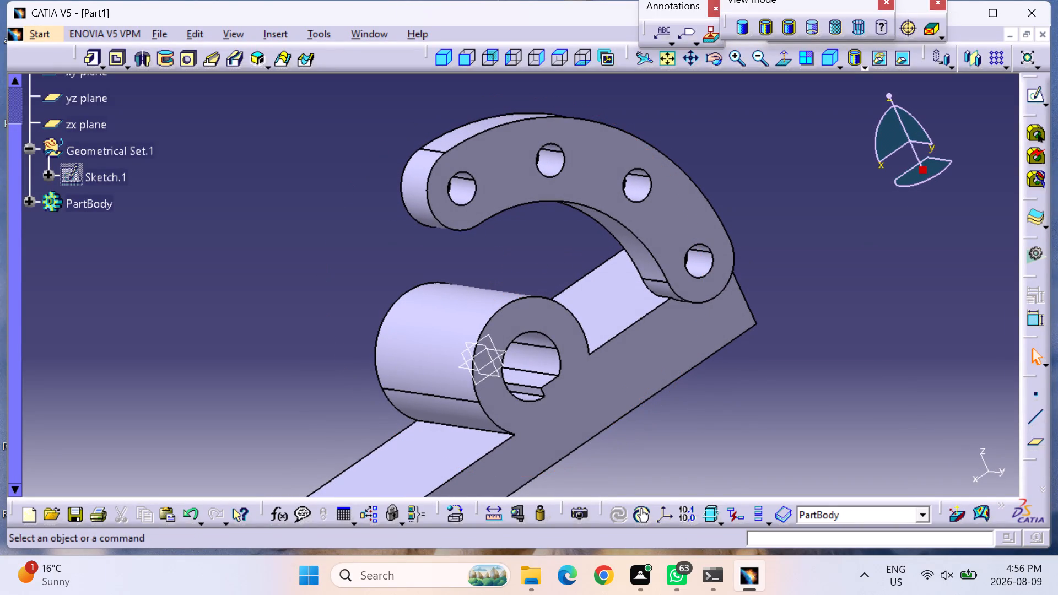
middle_drag(796, 399, 722, 354)
right_drag(796, 399, 722, 354)
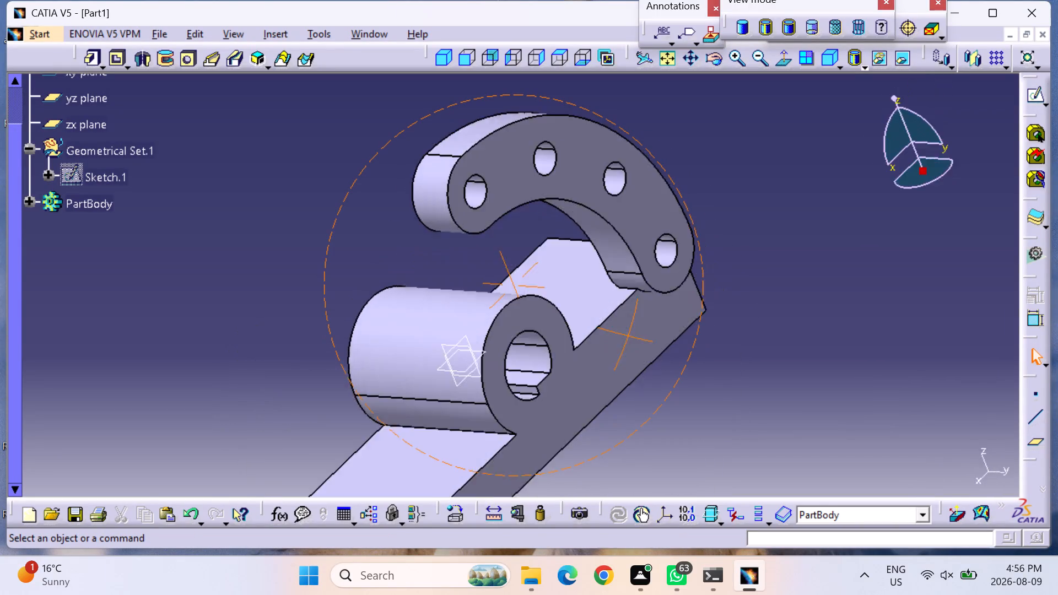
Examine the arm, cylinder and base together from several angles.
middle_drag(722, 354, 812, 182)
right_drag(722, 354, 812, 182)
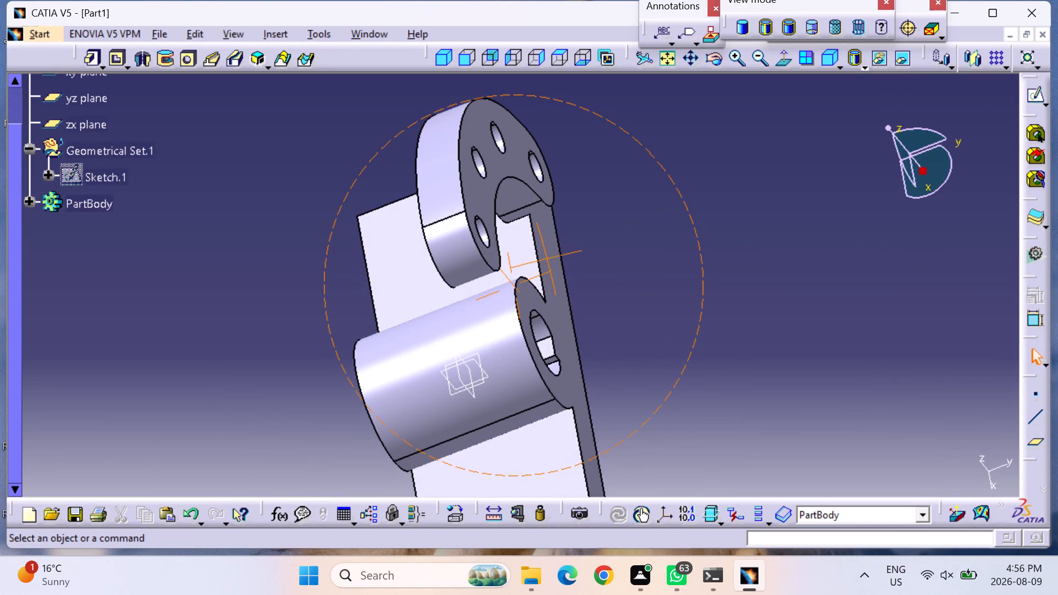
middle_drag(812, 182, 651, 428)
right_drag(812, 182, 651, 428)
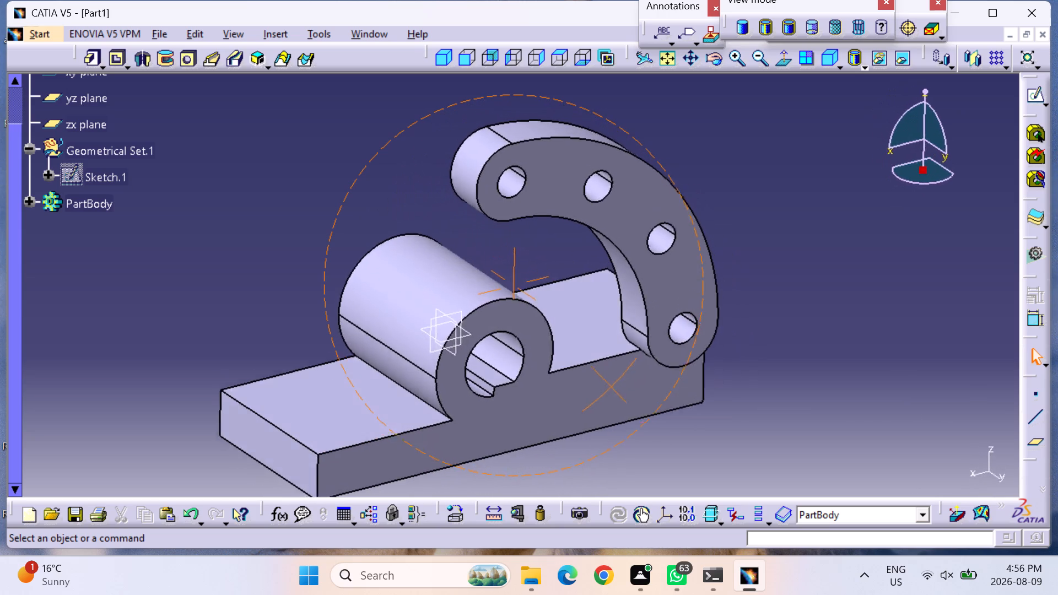
middle_drag(651, 428, 729, 373)
right_drag(651, 428, 729, 373)
middle_click(729, 373)
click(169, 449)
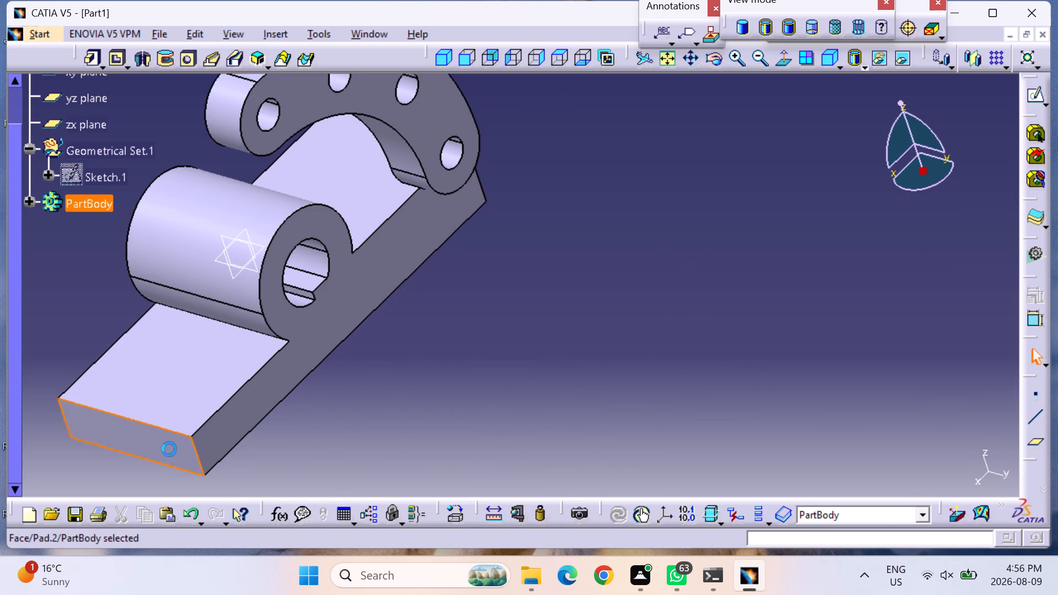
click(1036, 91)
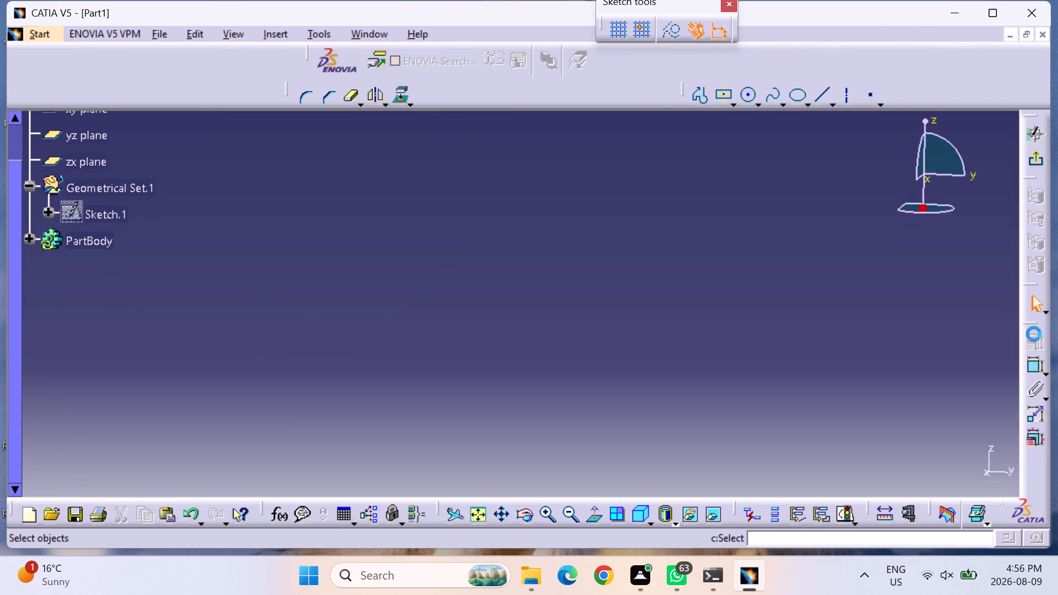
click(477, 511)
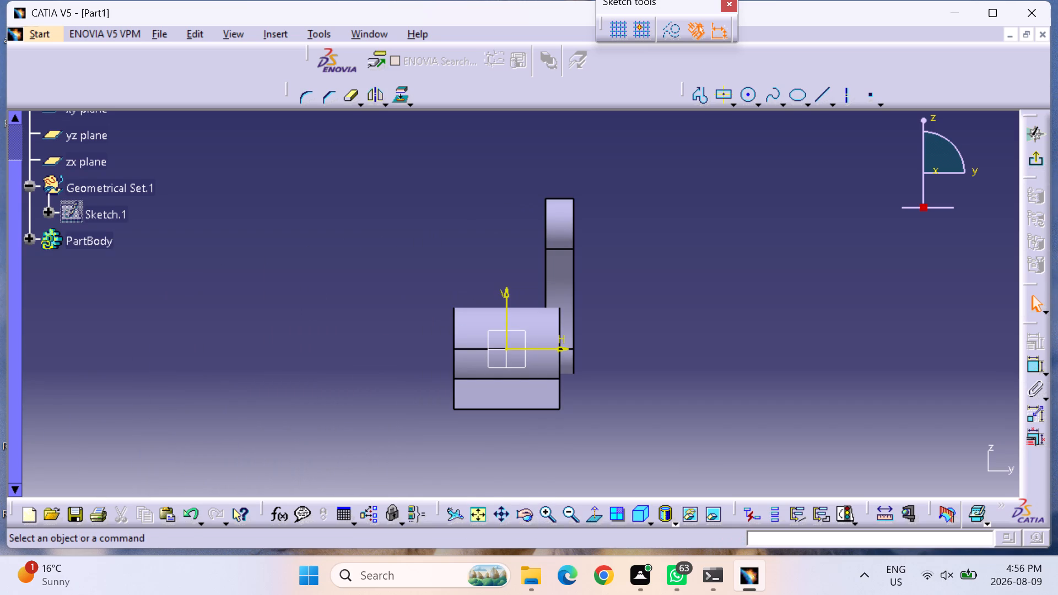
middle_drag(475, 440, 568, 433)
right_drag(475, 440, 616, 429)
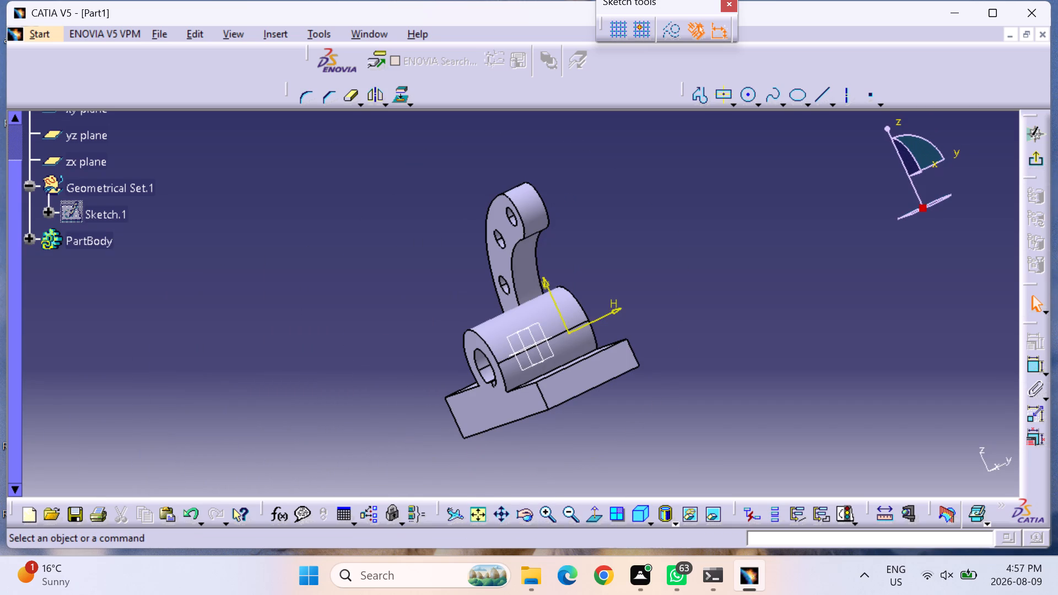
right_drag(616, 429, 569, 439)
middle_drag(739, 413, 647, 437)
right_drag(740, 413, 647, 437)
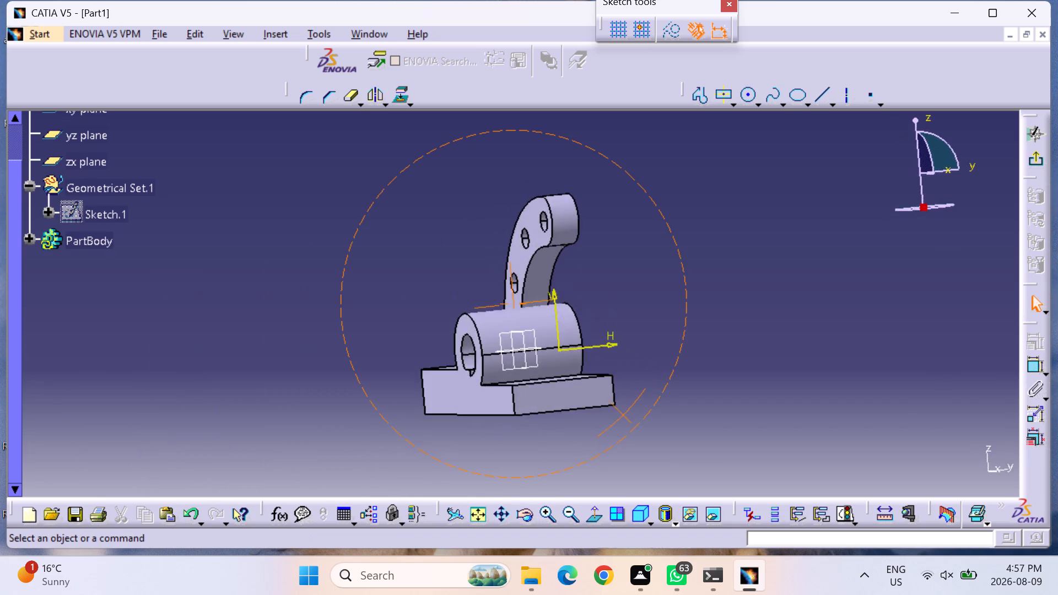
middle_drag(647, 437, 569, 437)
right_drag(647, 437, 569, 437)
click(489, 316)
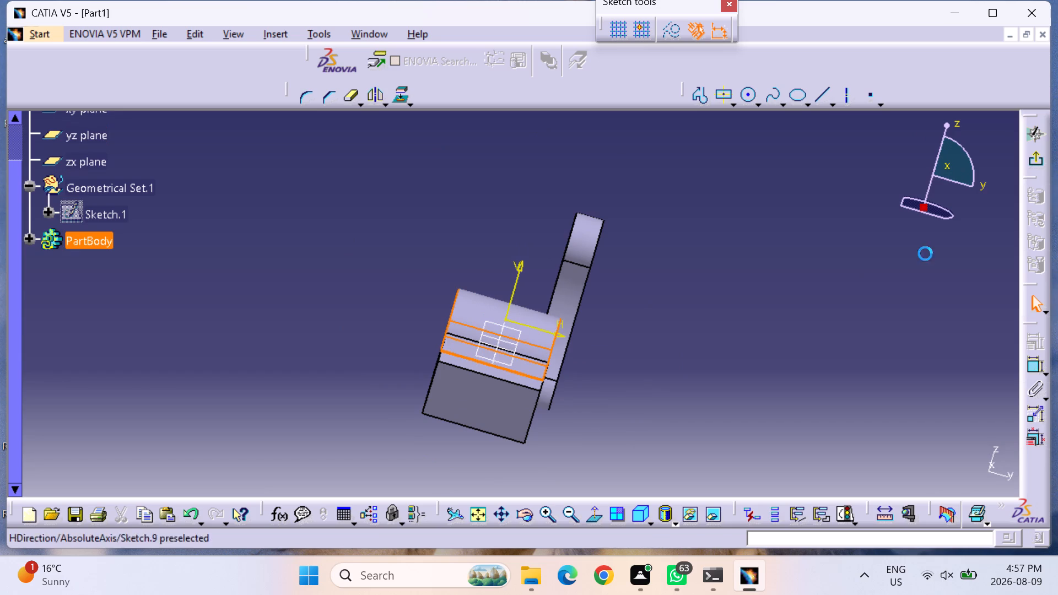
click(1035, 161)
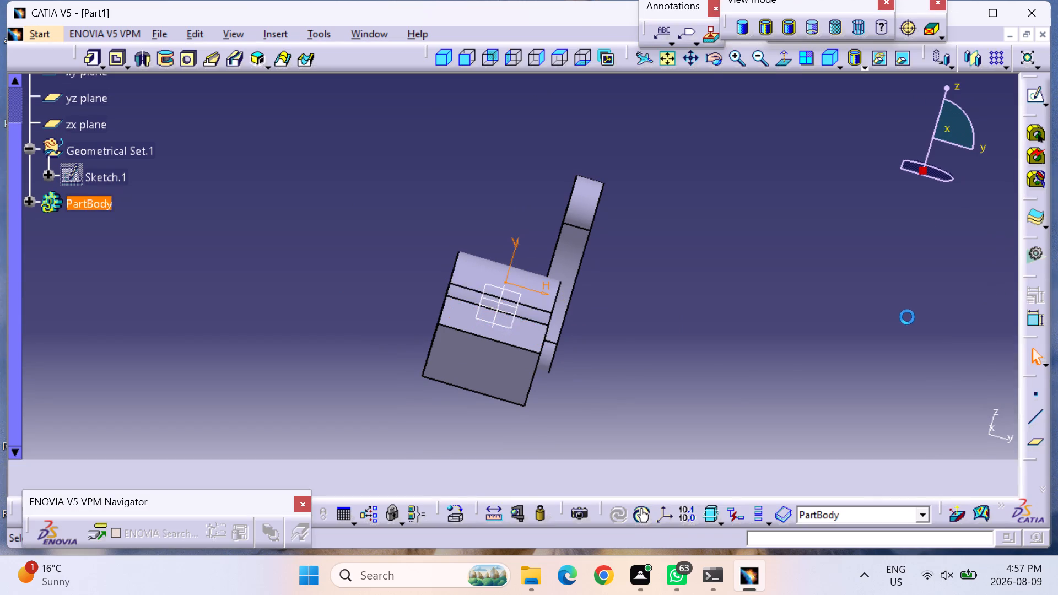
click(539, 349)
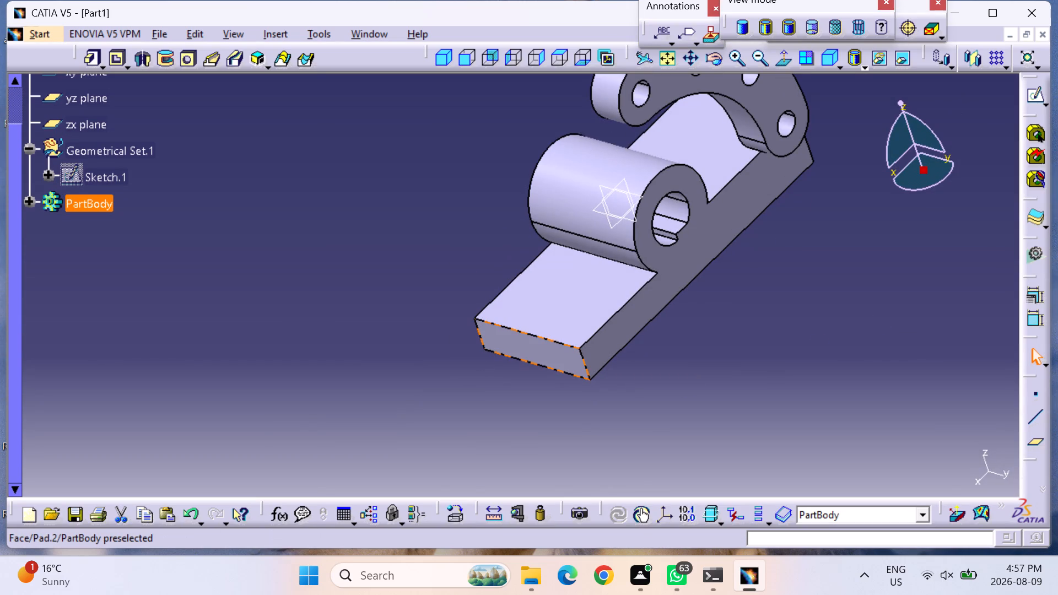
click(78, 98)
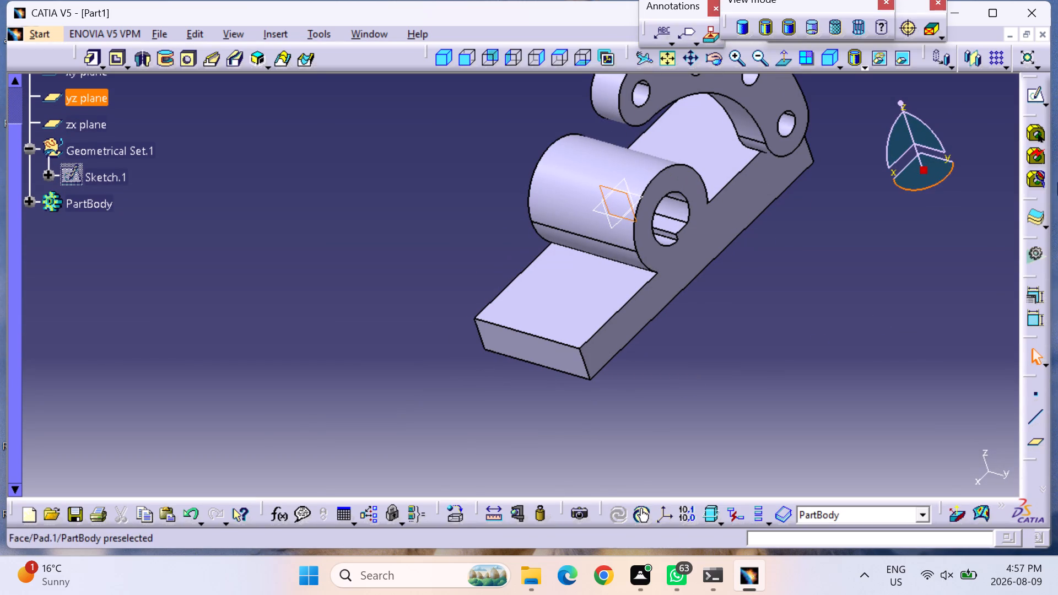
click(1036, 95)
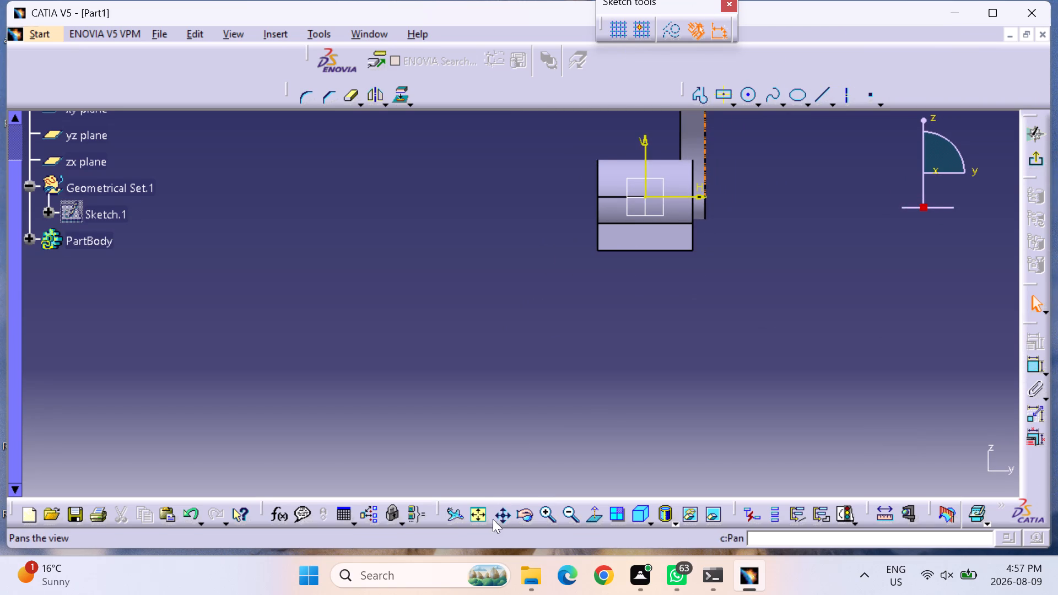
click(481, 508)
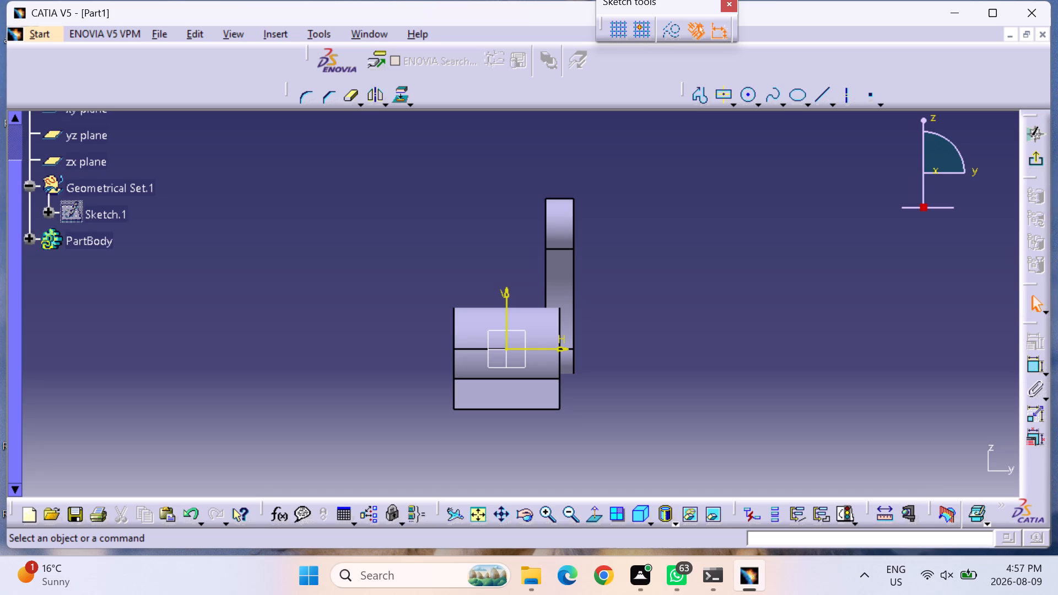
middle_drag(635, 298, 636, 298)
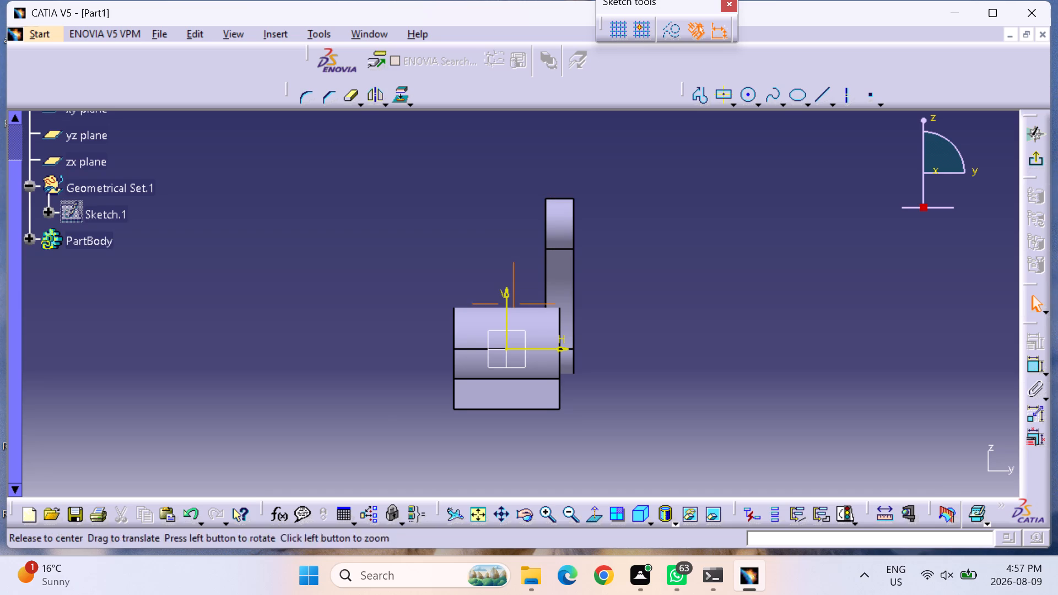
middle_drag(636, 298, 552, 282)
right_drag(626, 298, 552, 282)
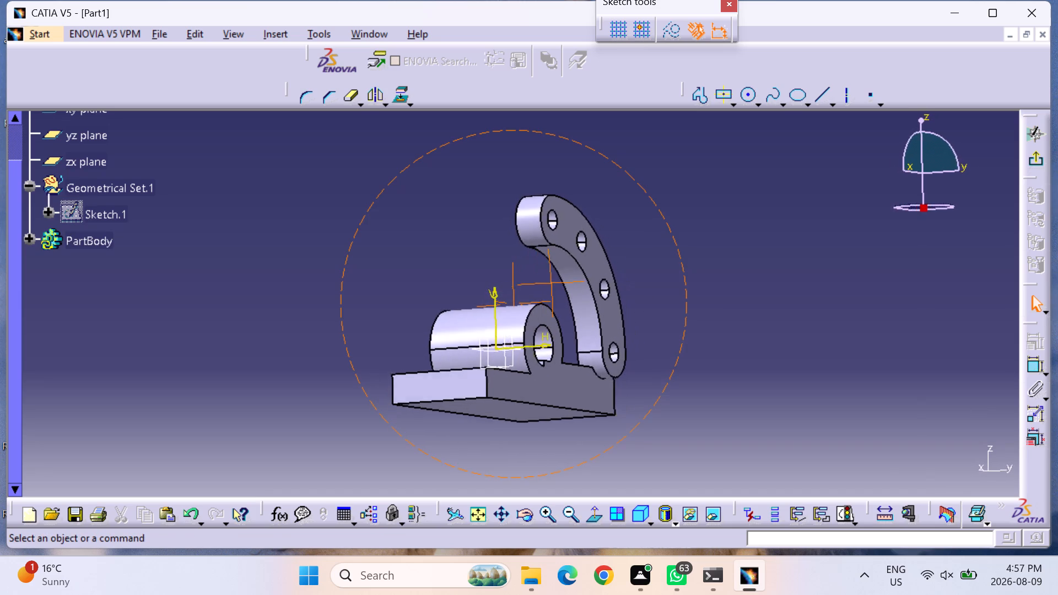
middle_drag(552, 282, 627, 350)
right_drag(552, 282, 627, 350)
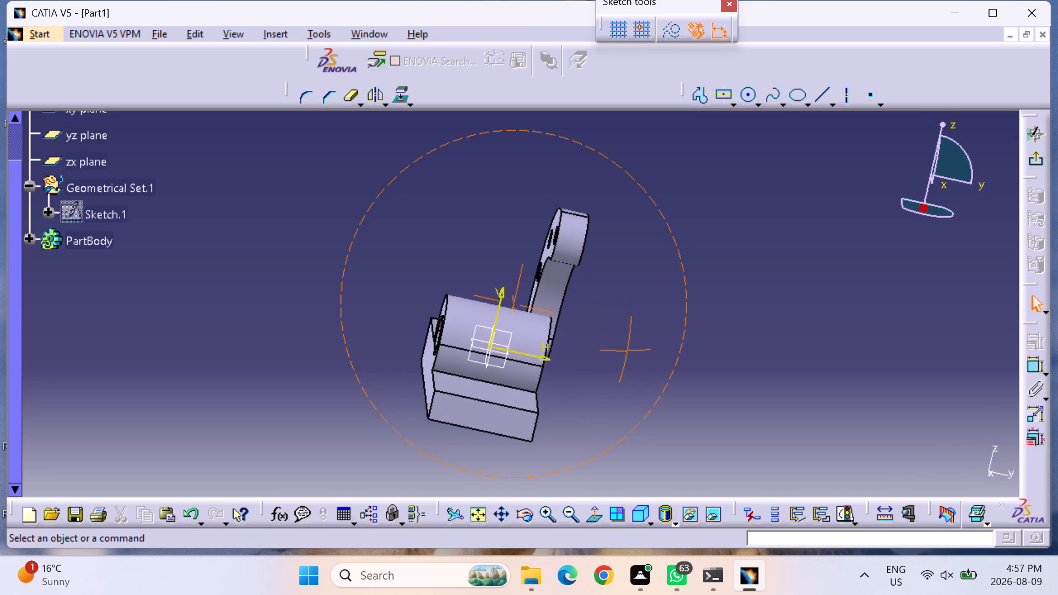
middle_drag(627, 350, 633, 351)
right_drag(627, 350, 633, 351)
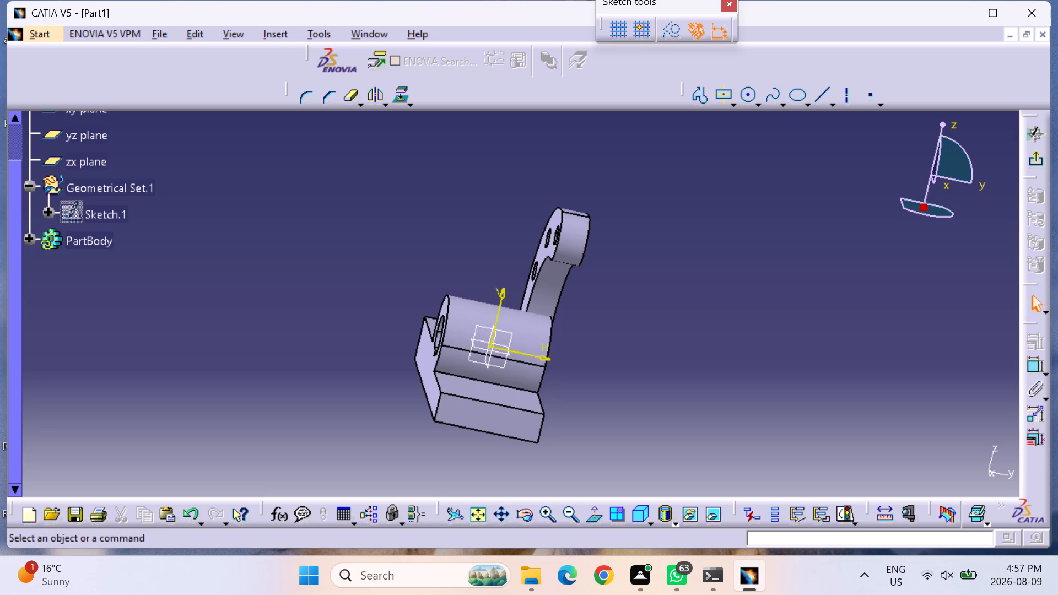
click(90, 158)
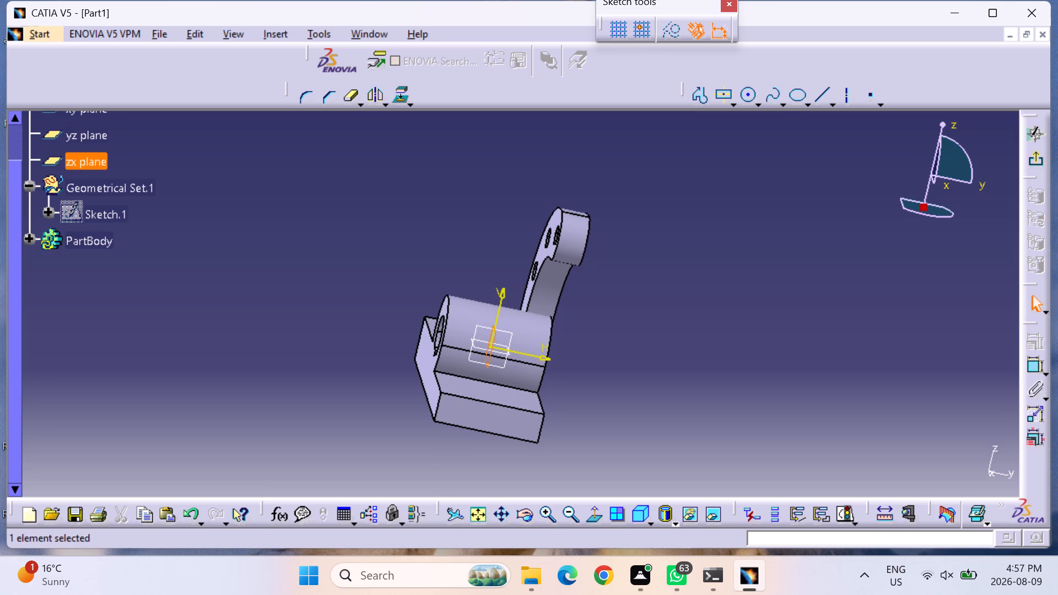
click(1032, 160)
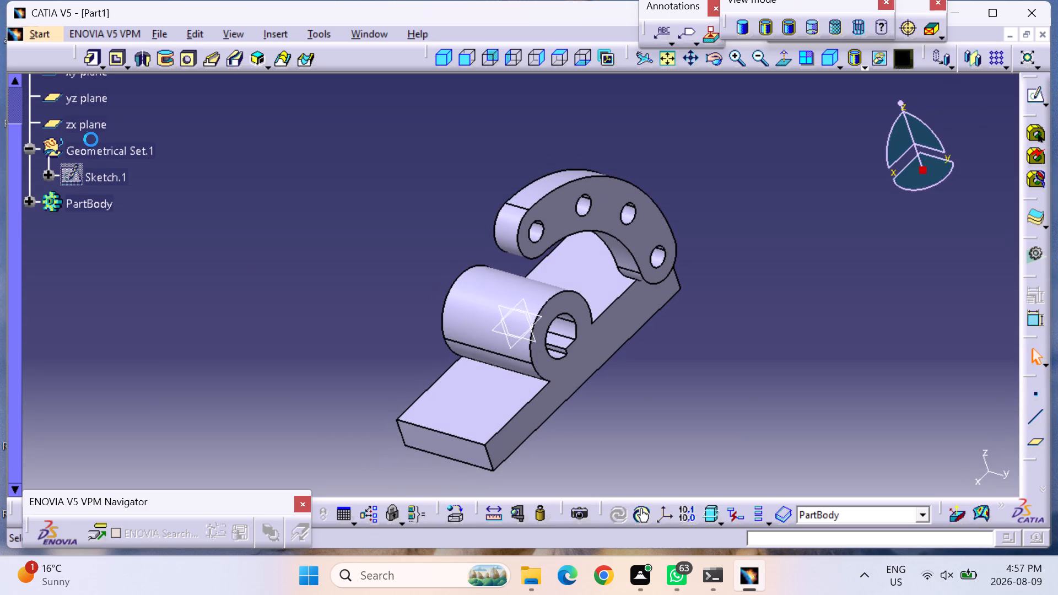
Start a sketch on the zx plane and draw a vertical line at about H -14.7 mm from the arm's rounded end down to the cylinder.
click(93, 125)
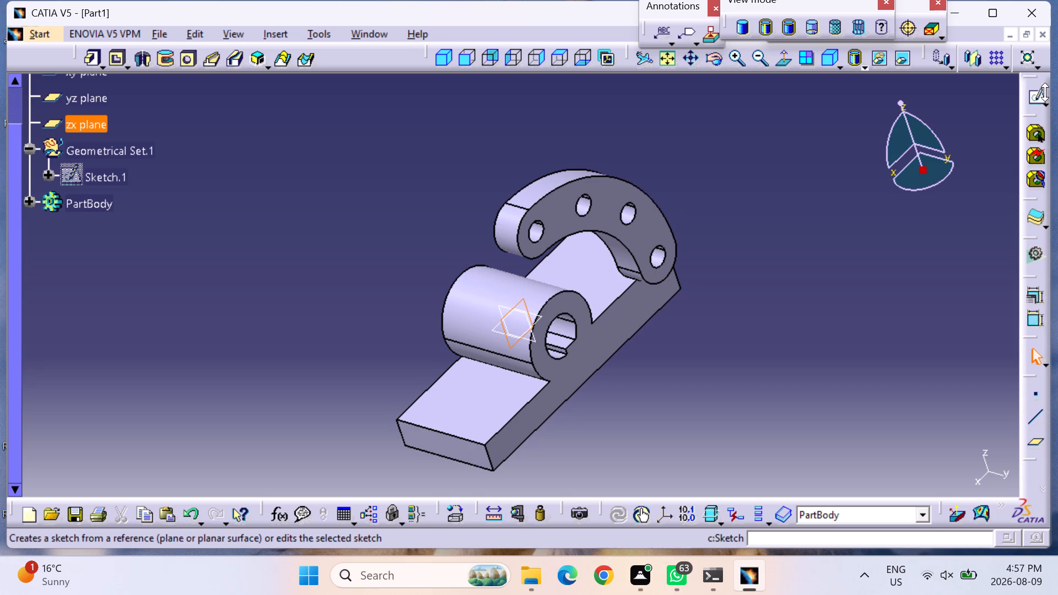
click(1032, 100)
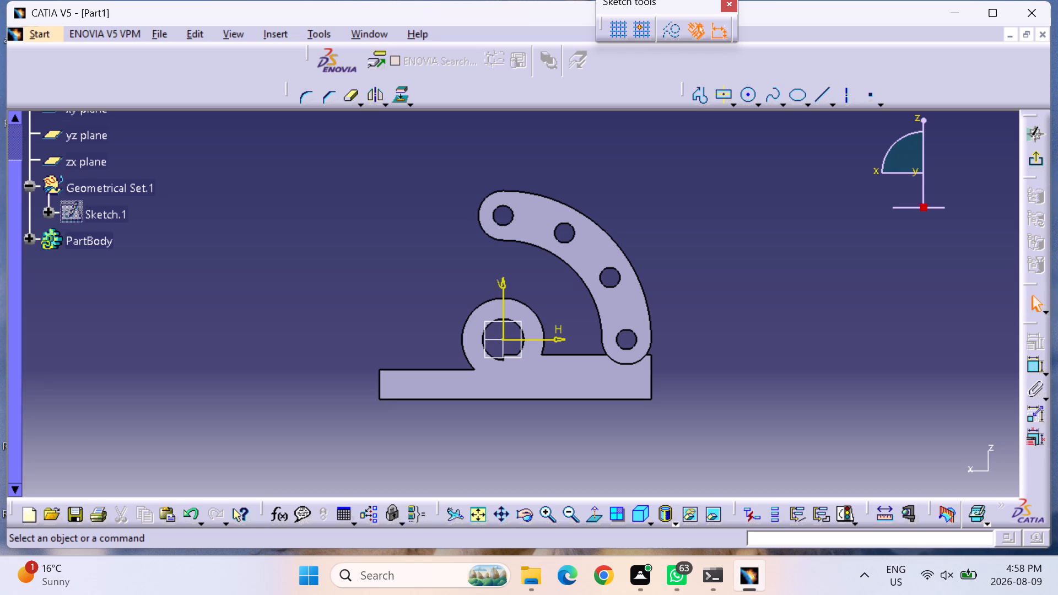
triple_click(551, 515)
click(552, 515)
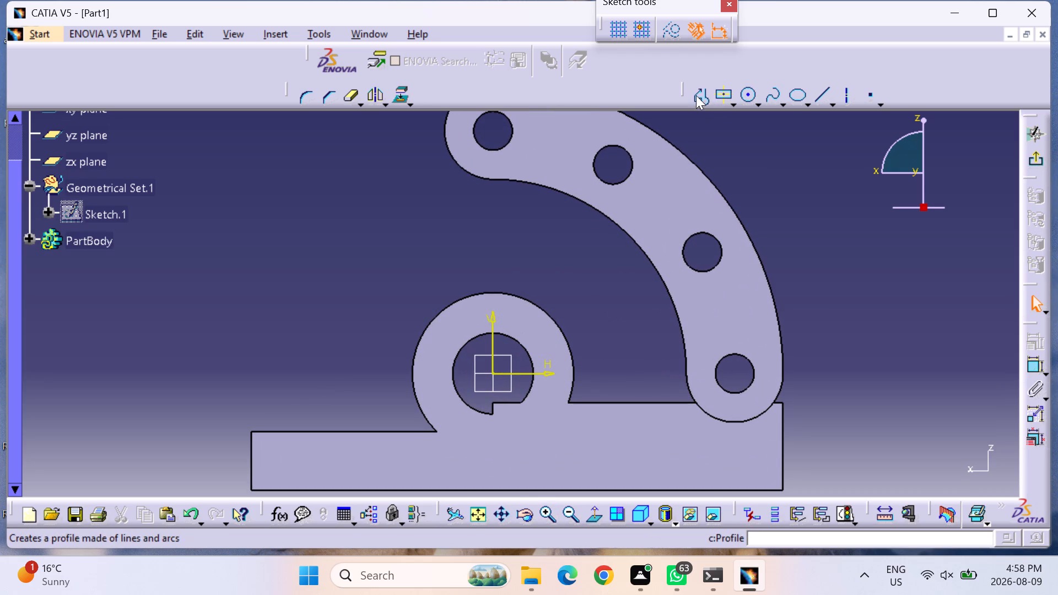
middle_drag(520, 228, 545, 290)
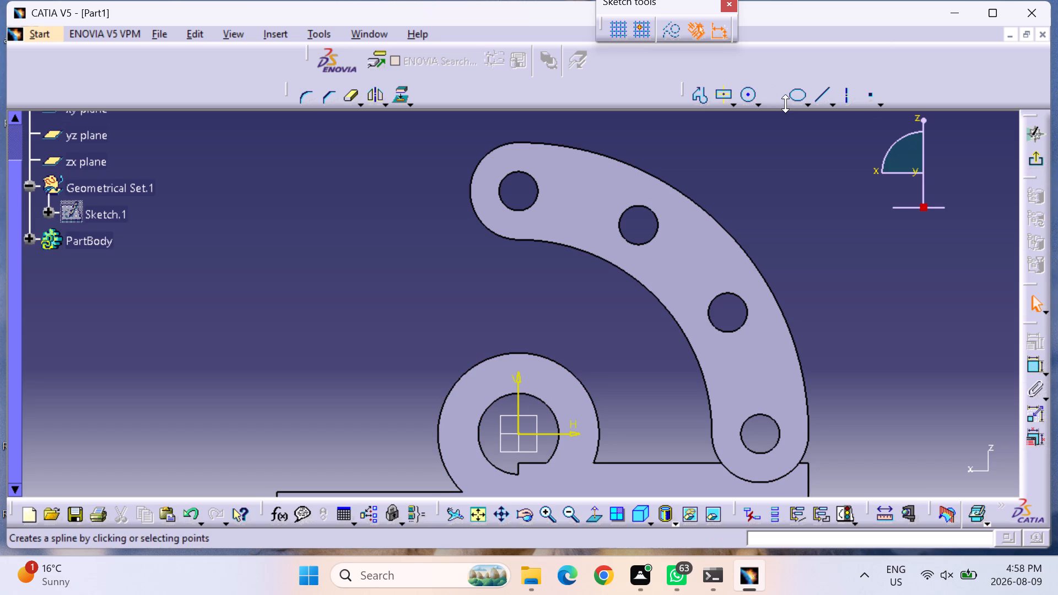
click(701, 94)
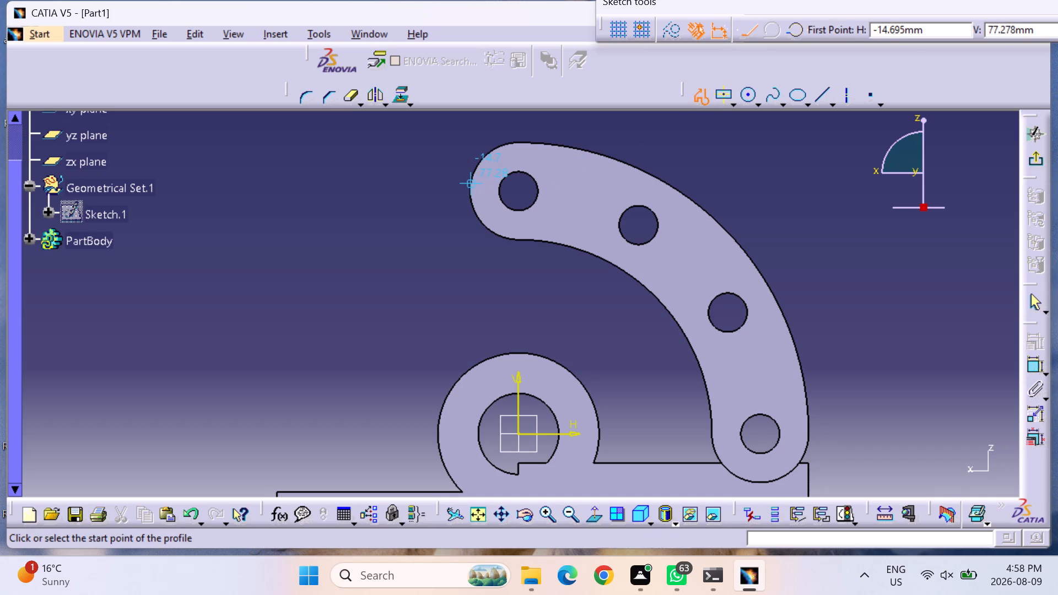
click(471, 187)
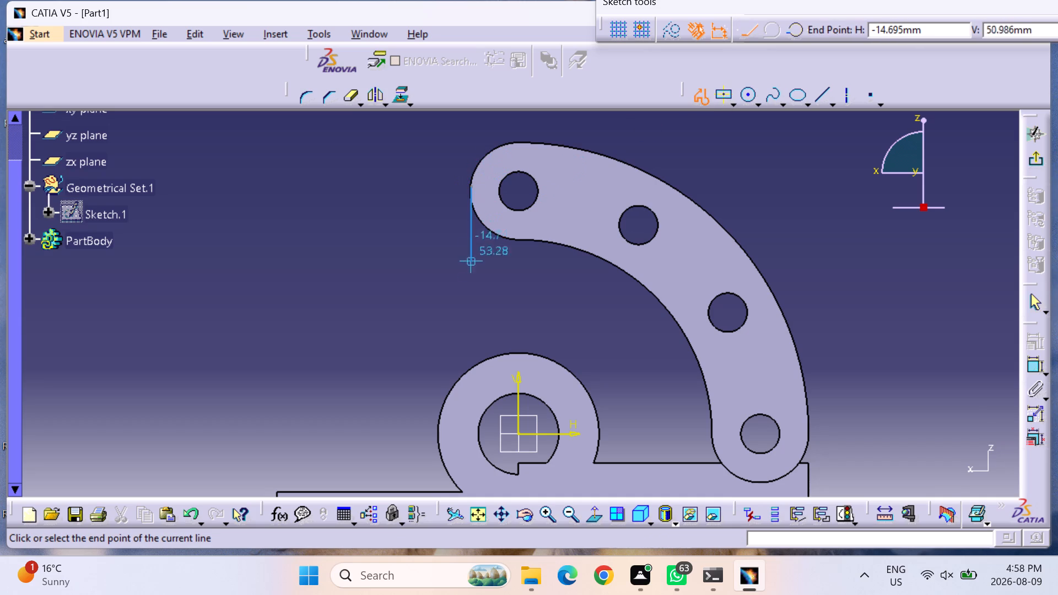
click(473, 369)
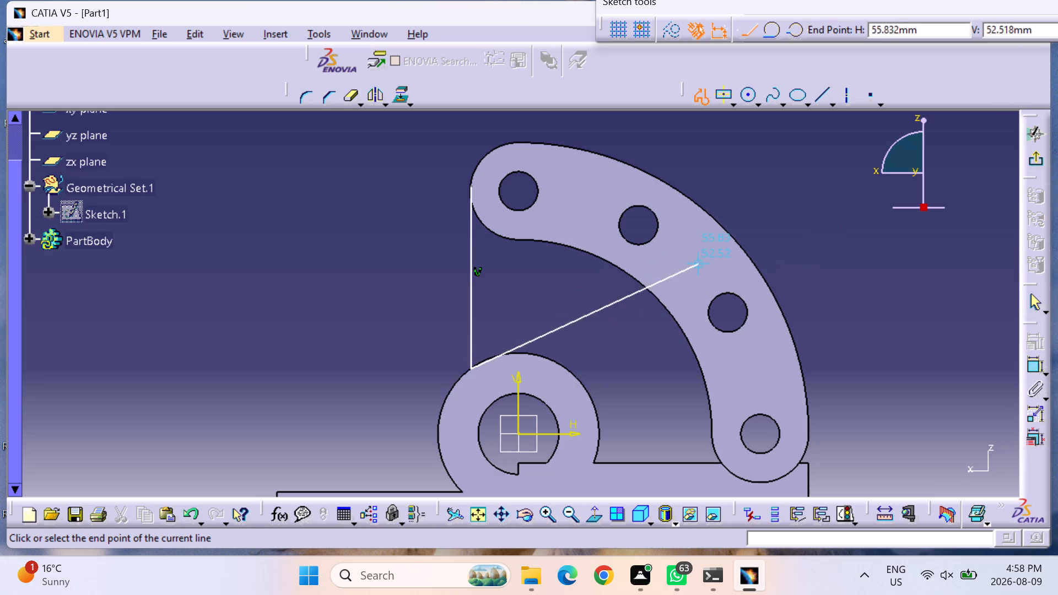
key(Escape)
key(Escape)
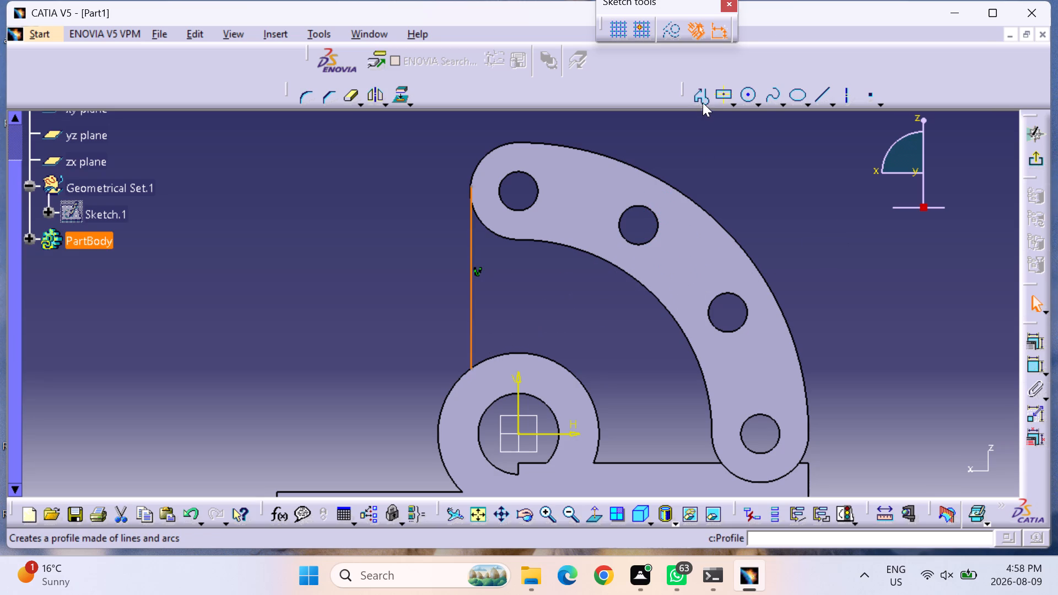
Draw a second vertical line about 36.5 mm long at about H 12 mm, from the arm's inner curve down to the cylinder.
click(704, 89)
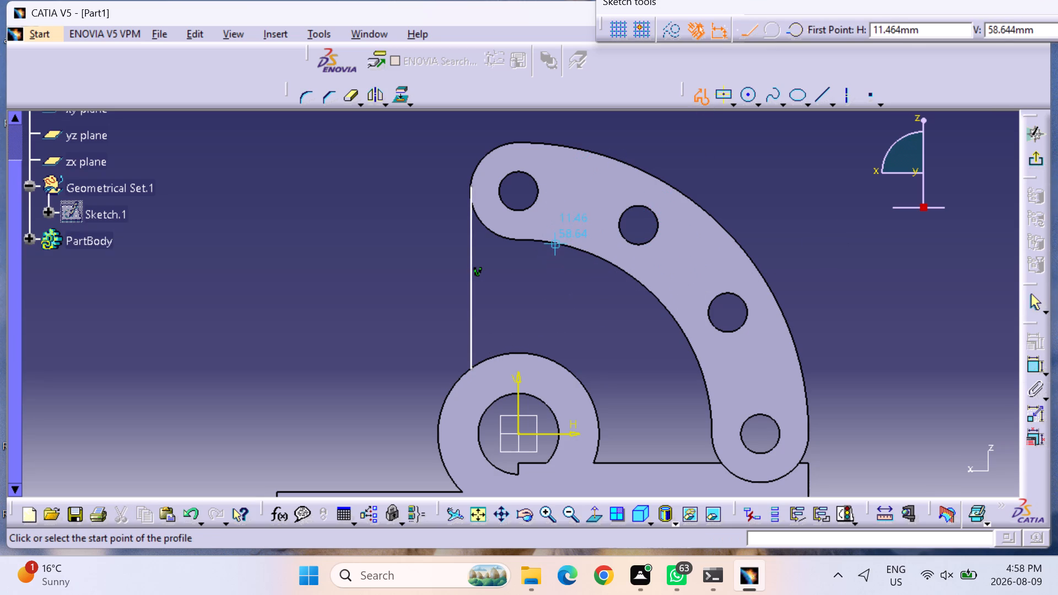
click(557, 241)
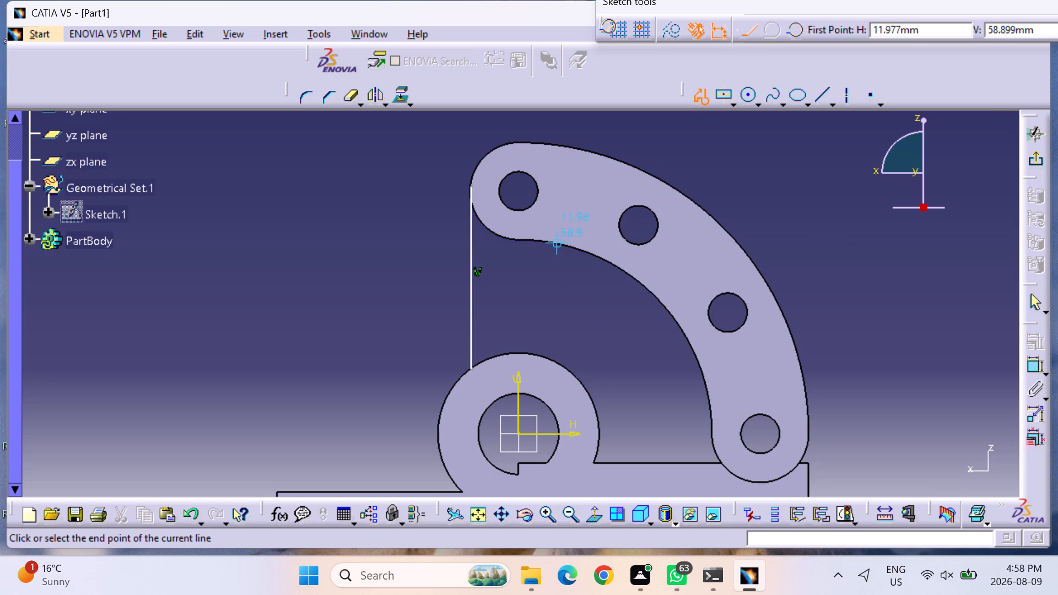
click(555, 364)
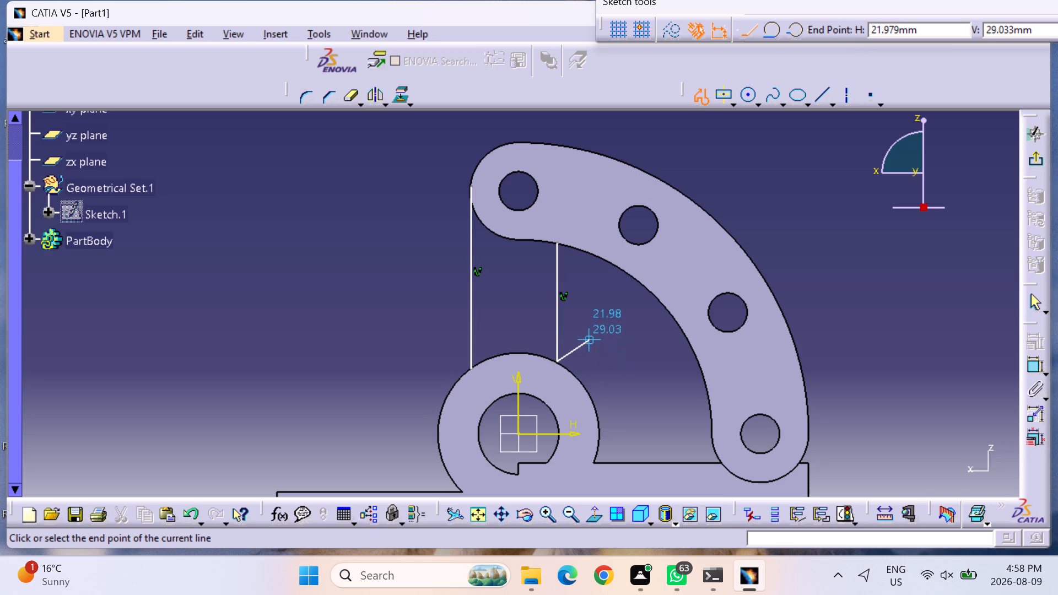
key(Escape)
key(Escape)
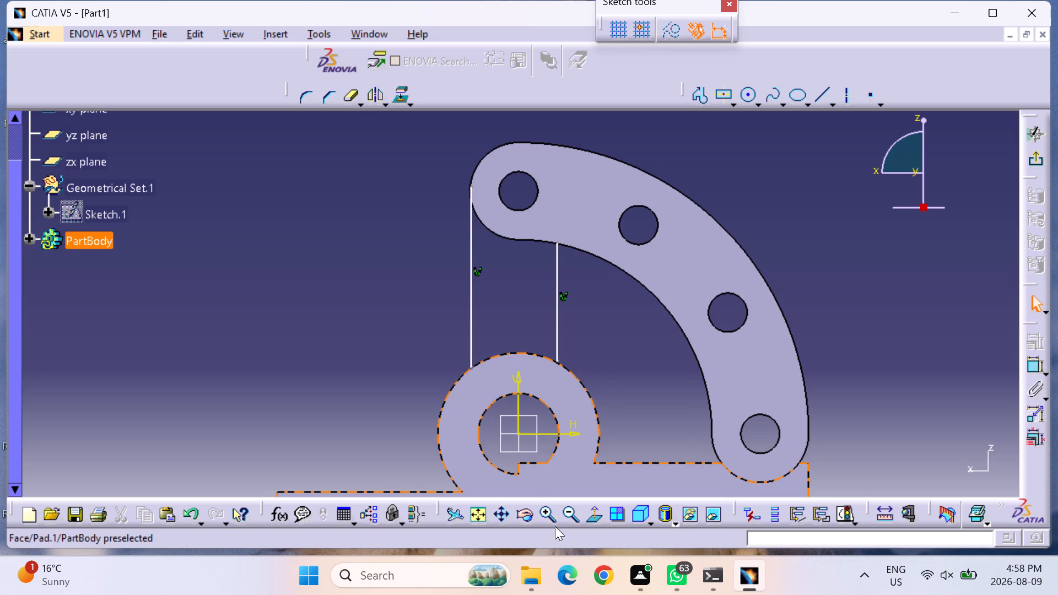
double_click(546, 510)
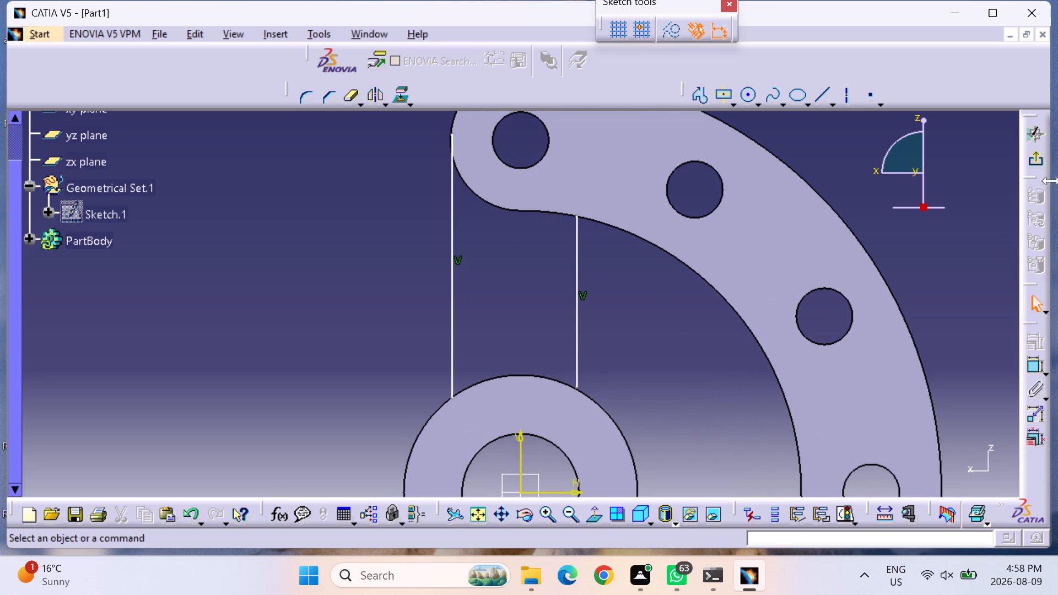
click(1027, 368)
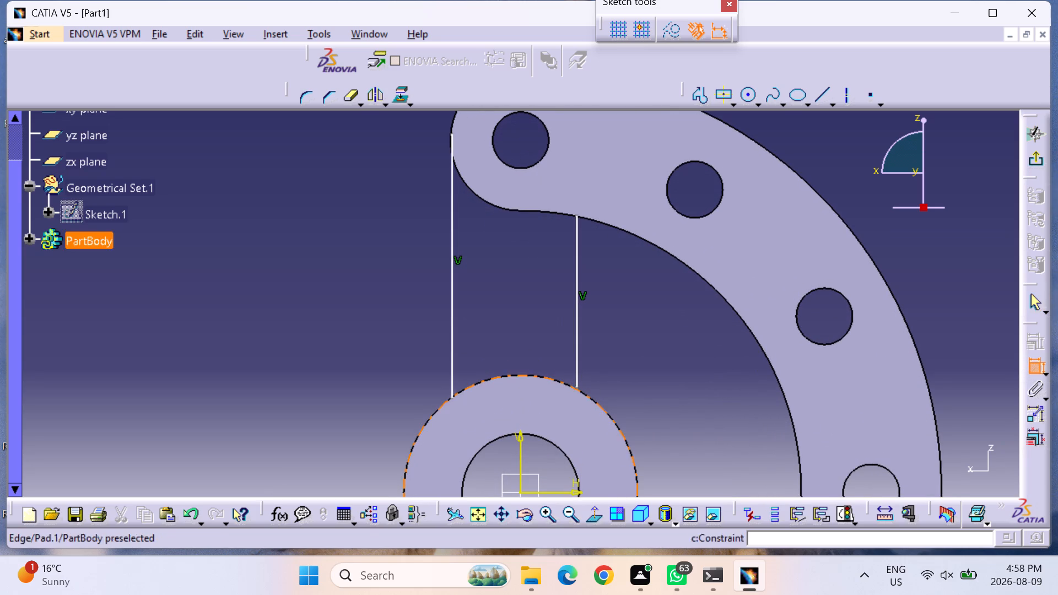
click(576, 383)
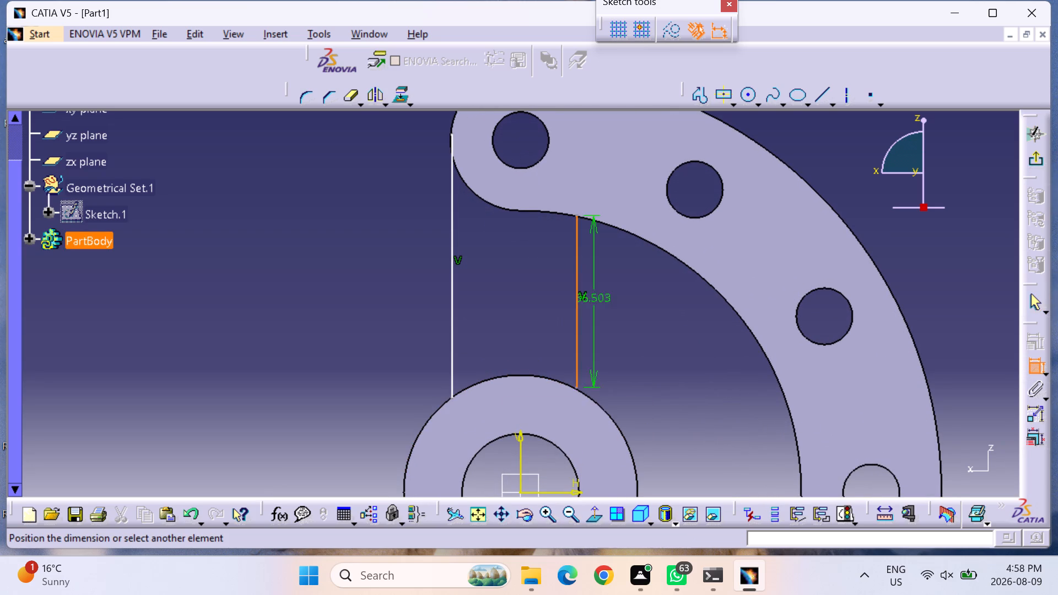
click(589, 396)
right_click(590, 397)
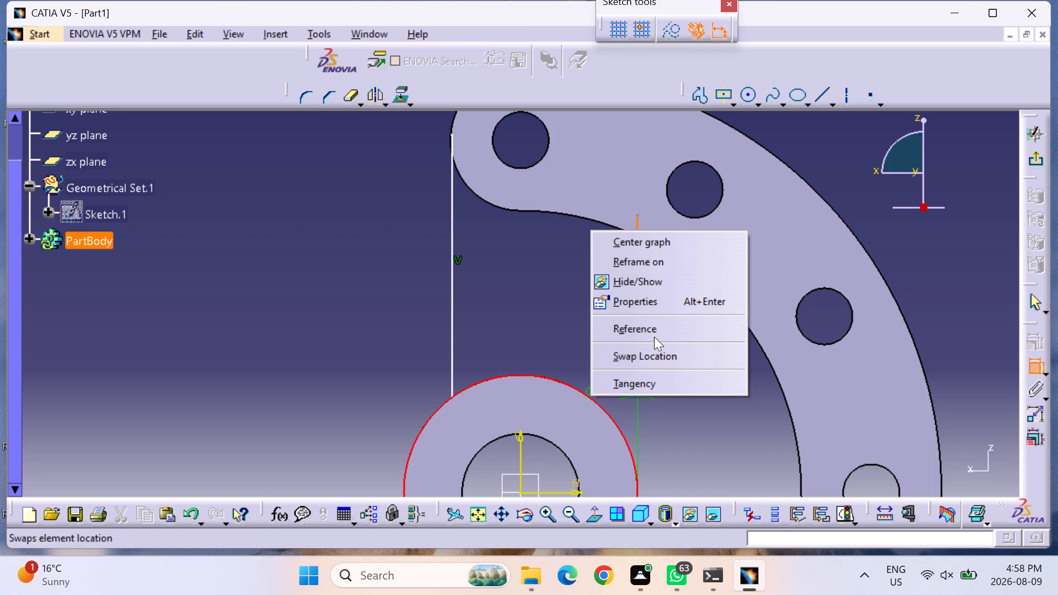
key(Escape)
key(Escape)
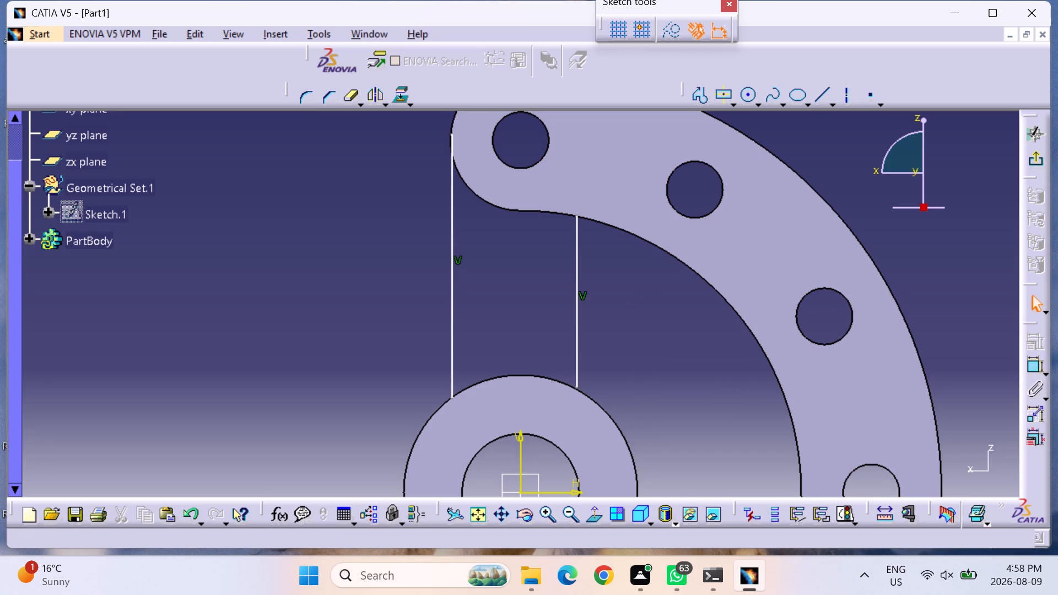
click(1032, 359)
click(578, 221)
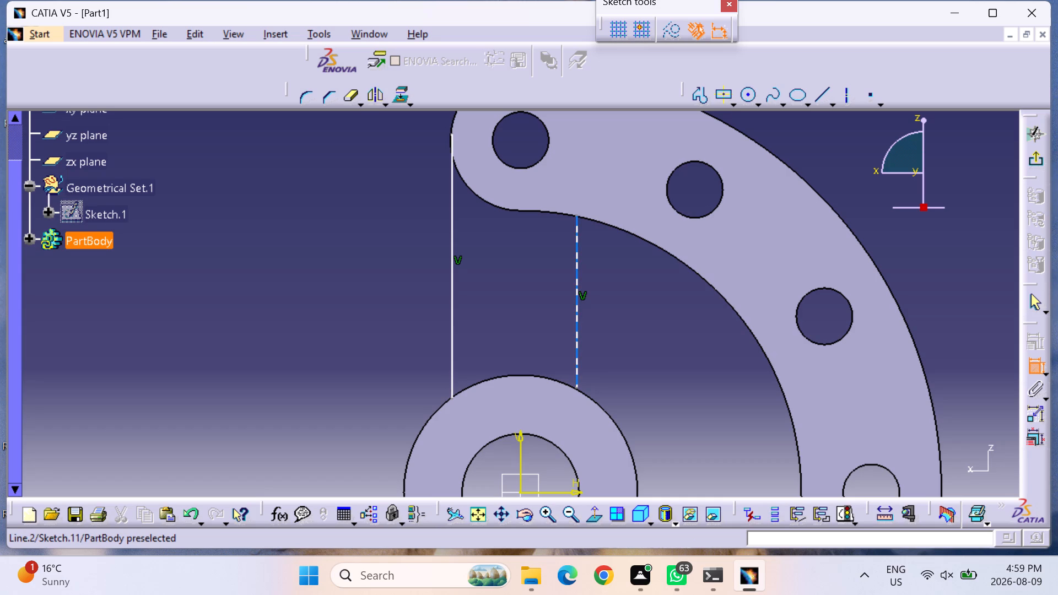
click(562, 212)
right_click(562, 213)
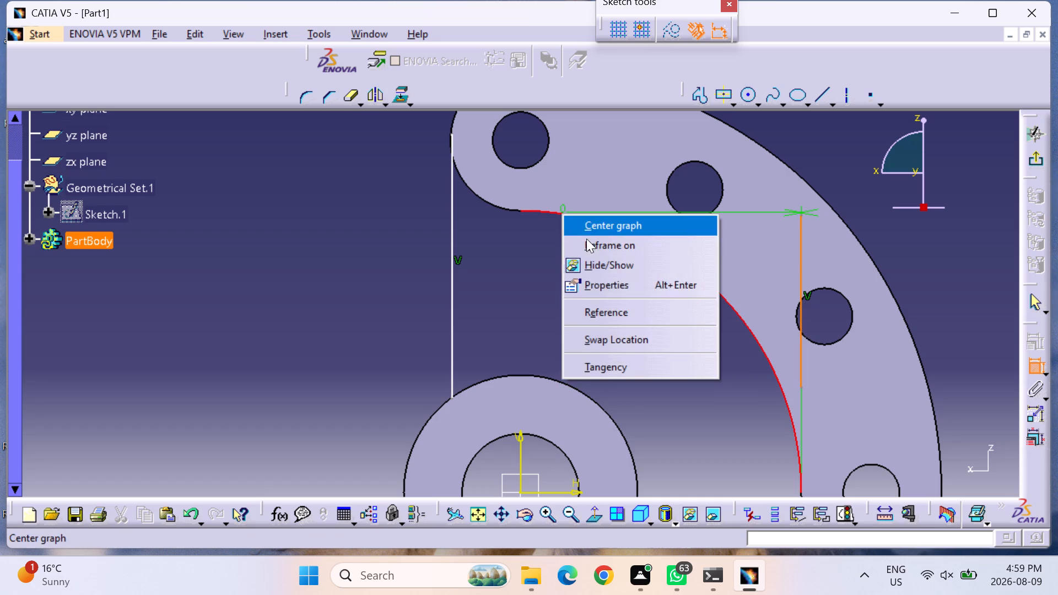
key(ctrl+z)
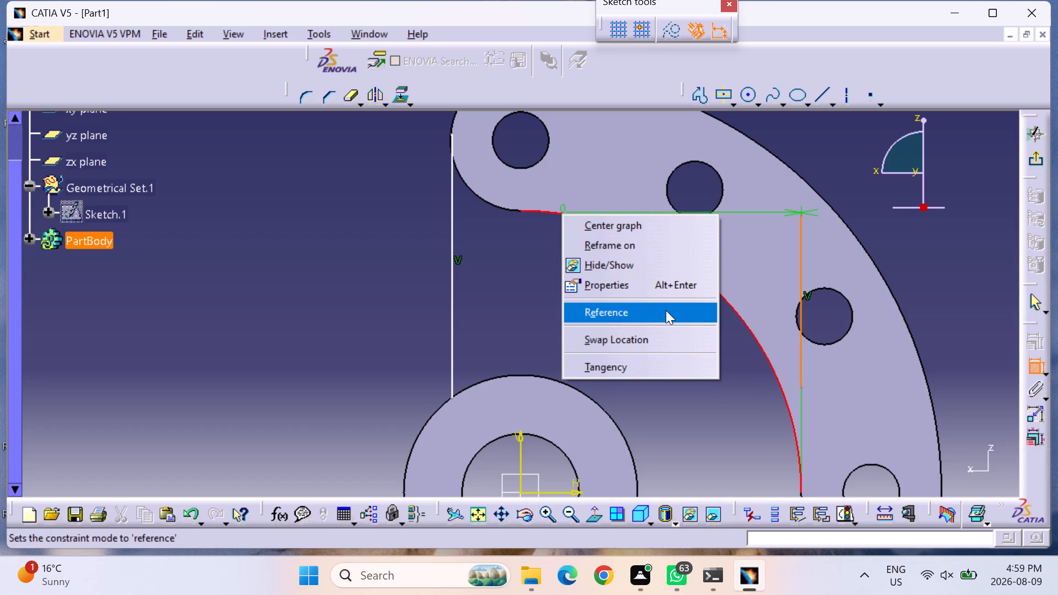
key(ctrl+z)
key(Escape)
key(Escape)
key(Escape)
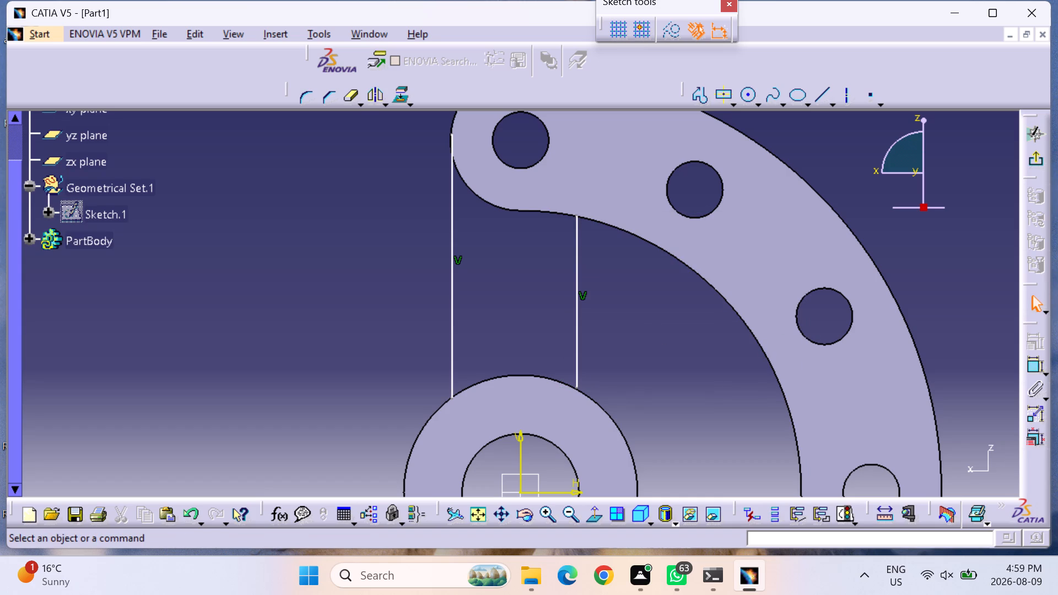
Delete the vertical line that runs from the arm's inner curve down to the cylinder.
click(574, 327)
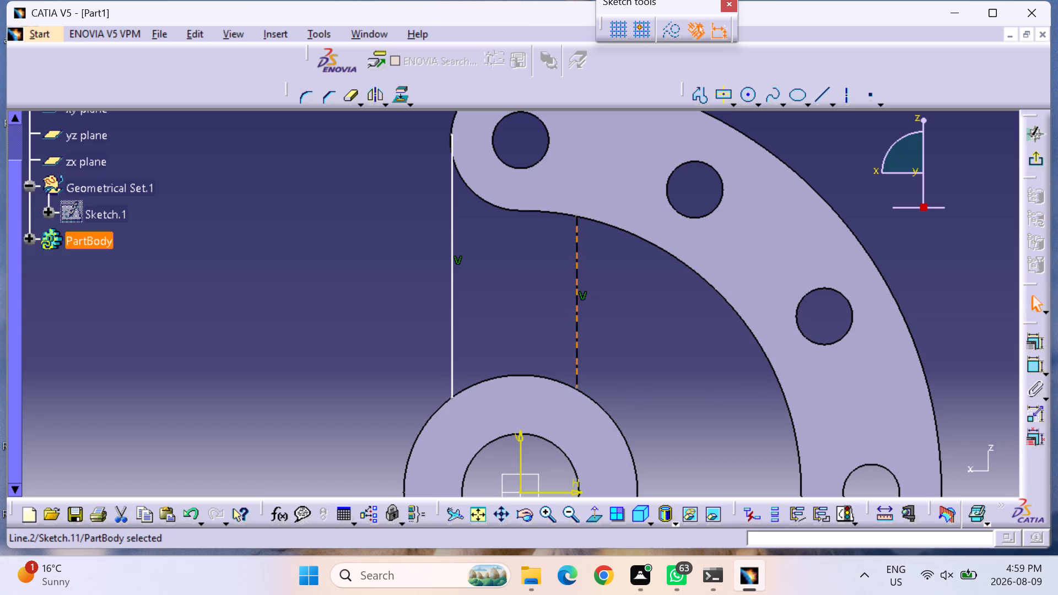
key(Delete)
Draw a vertical line about 35.5 mm long at H 0 mm, from the cylinder's topmost point up to the arm's lower edge.
click(701, 97)
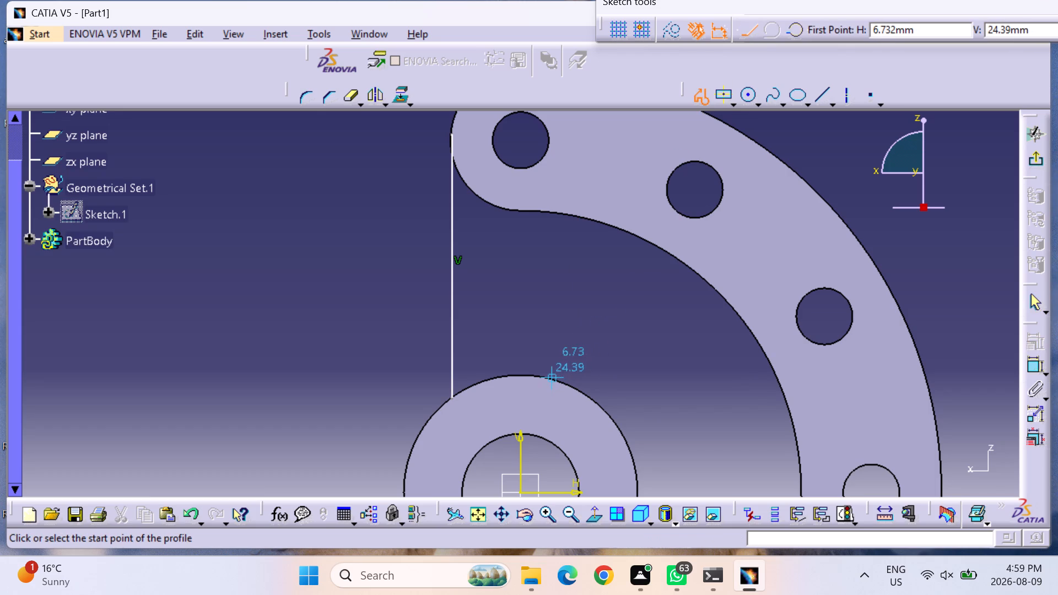
click(519, 375)
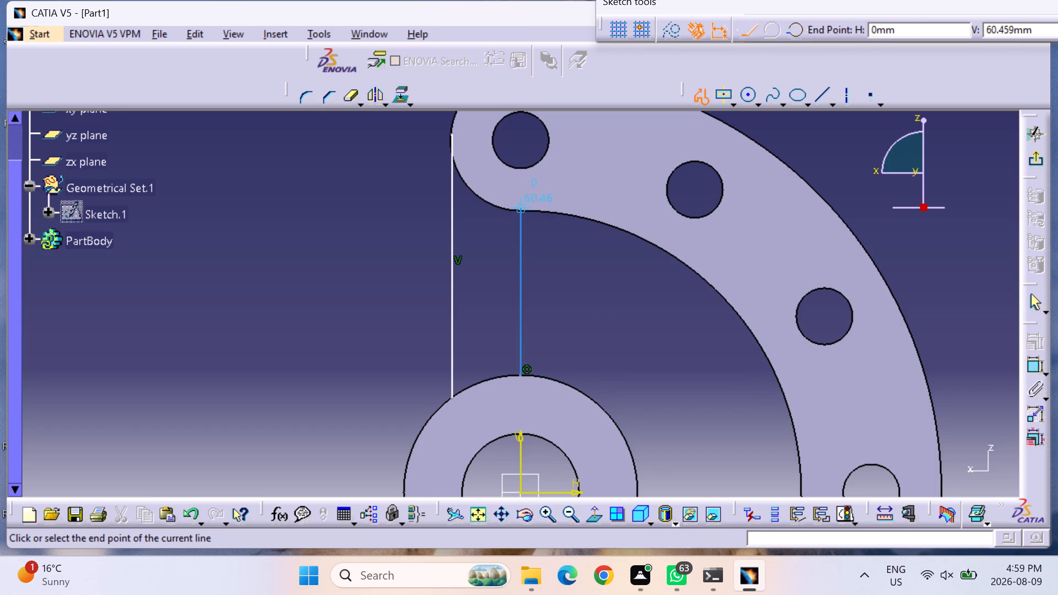
click(523, 209)
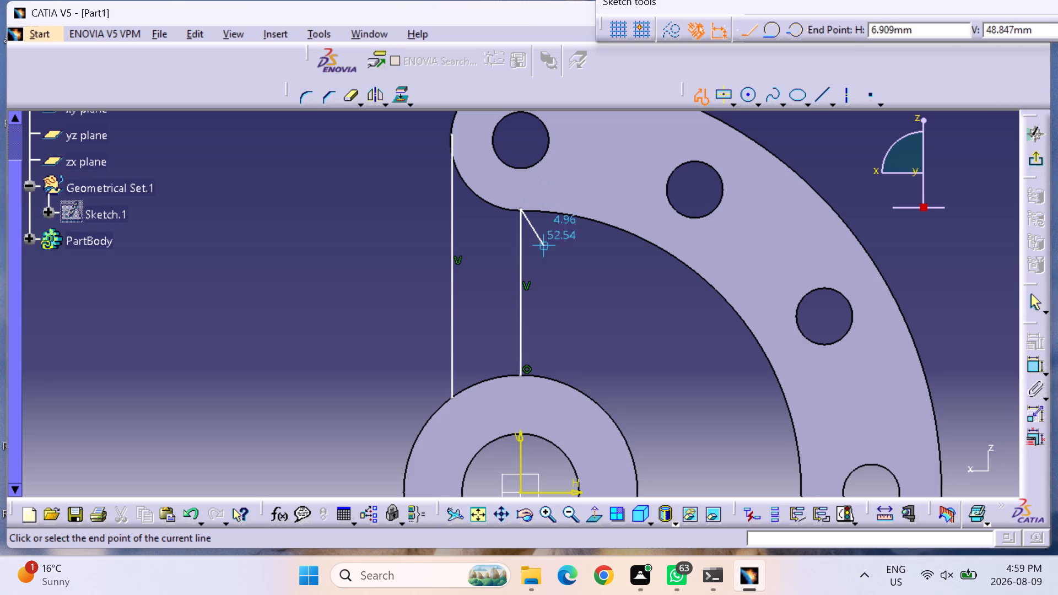
key(Escape)
key(Escape)
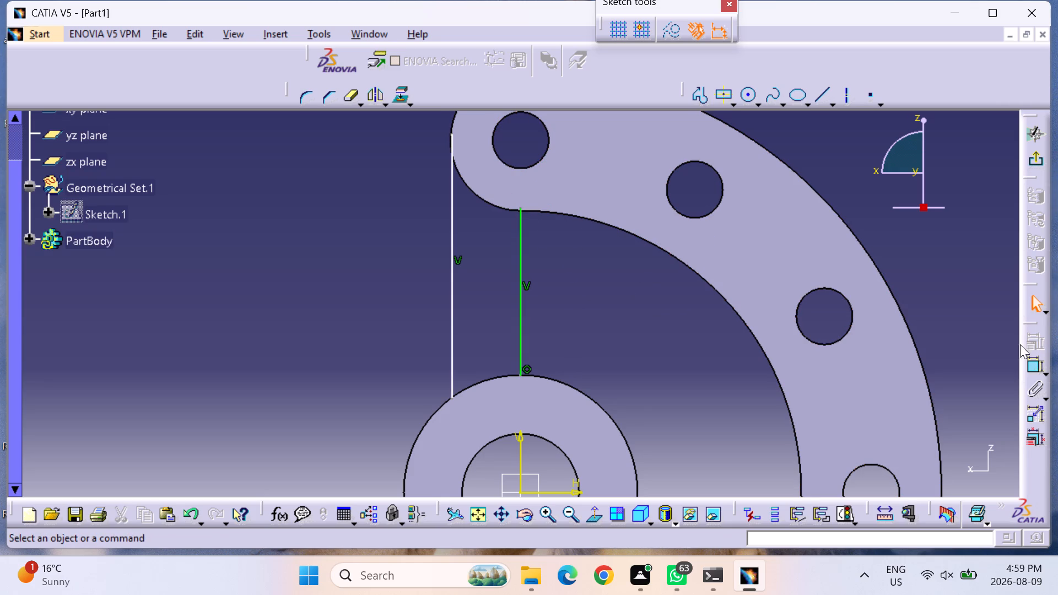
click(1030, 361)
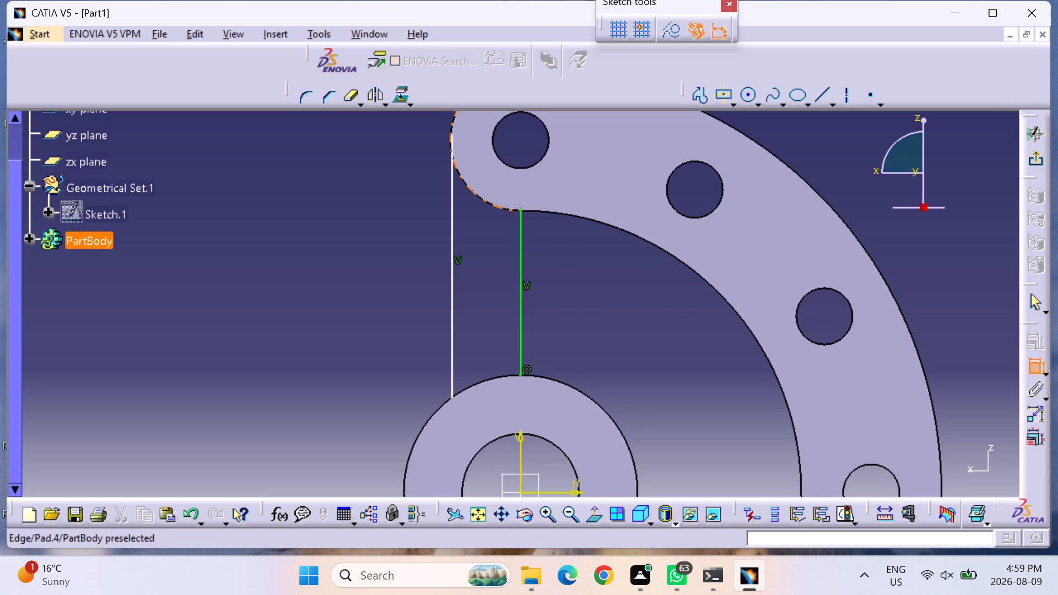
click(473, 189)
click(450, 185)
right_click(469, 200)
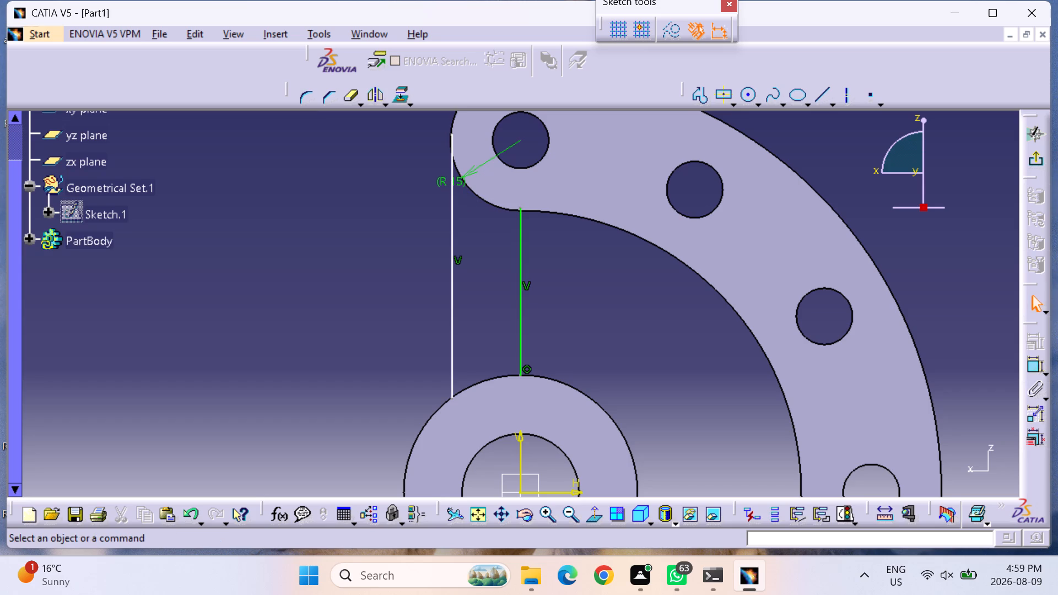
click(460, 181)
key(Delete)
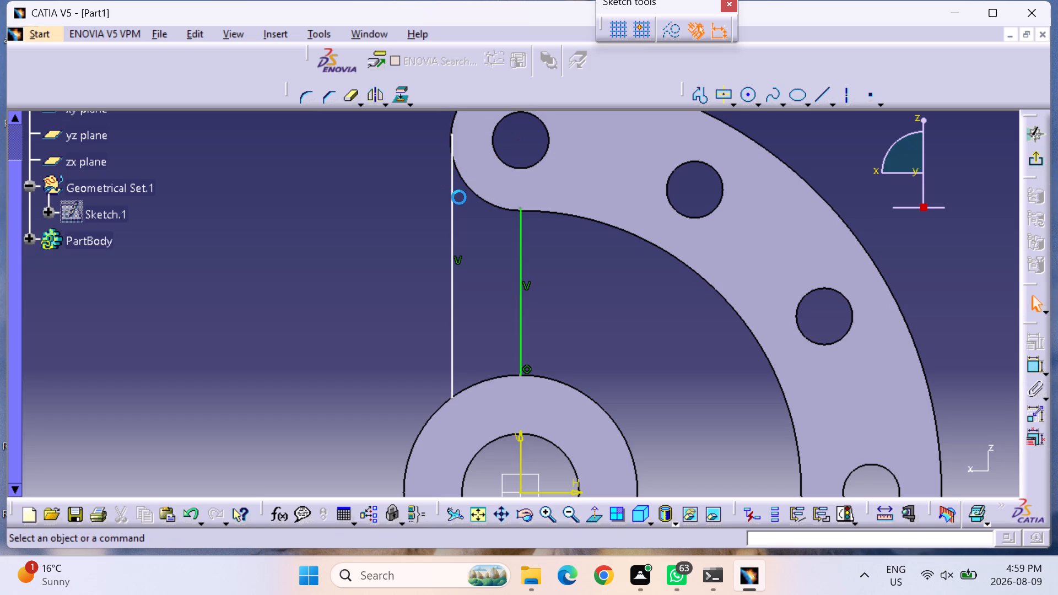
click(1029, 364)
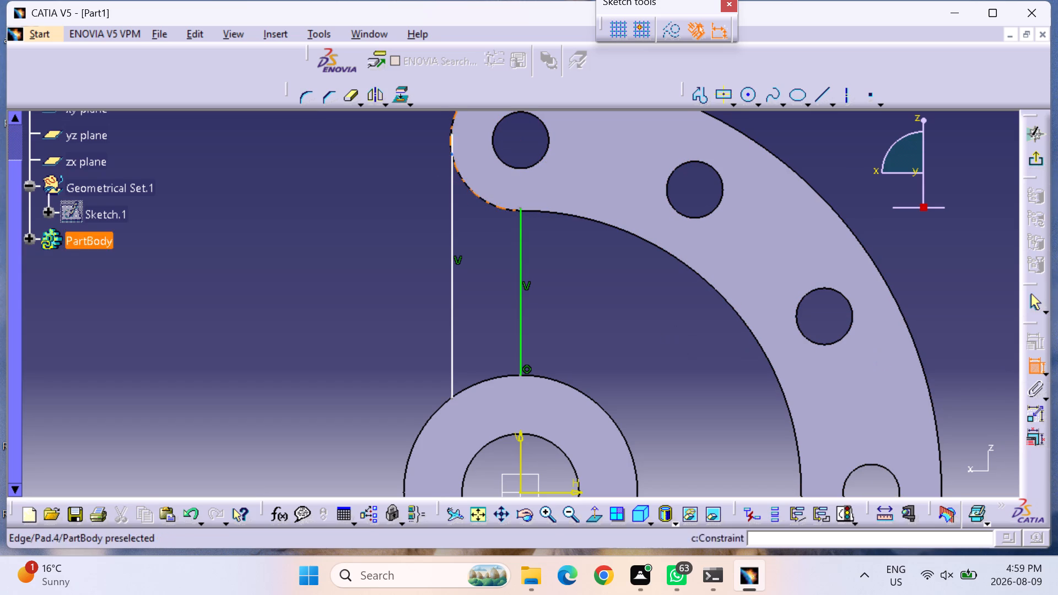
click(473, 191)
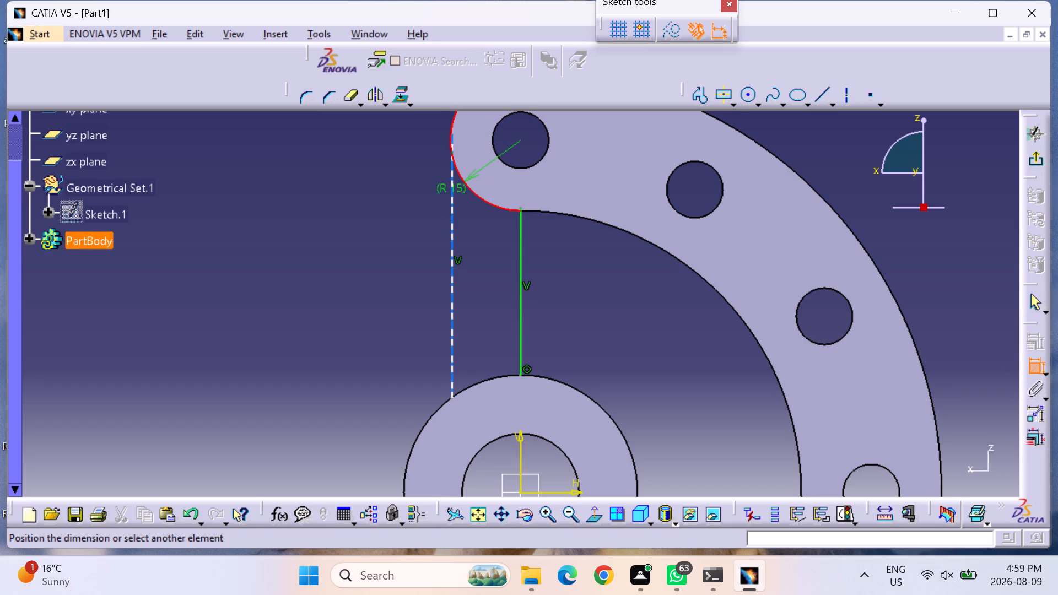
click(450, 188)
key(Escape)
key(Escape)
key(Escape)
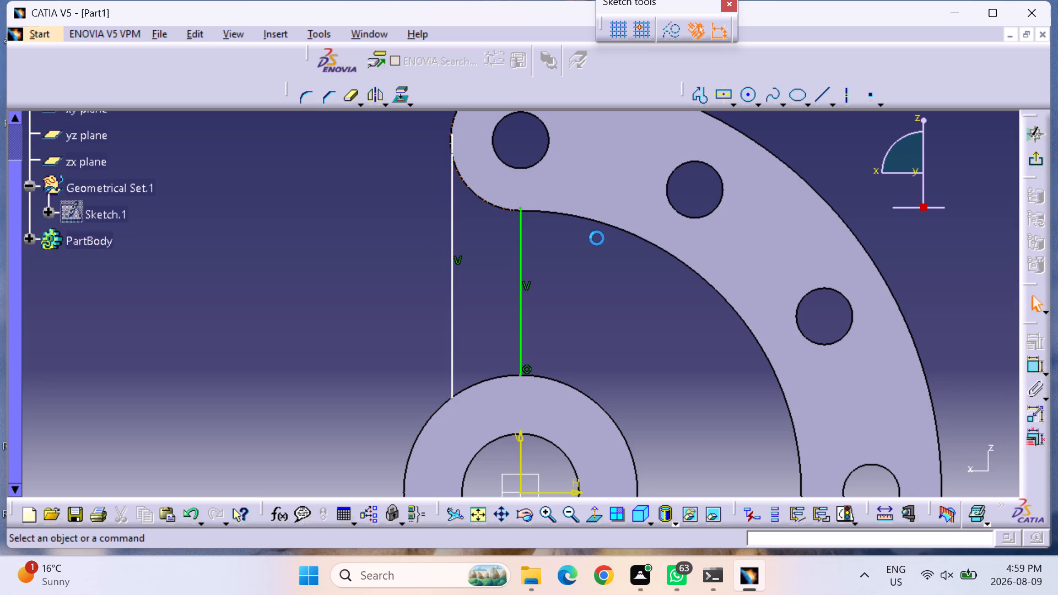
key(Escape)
Constrain the outer vertical line tangent to the arm's rounded end.
click(1033, 367)
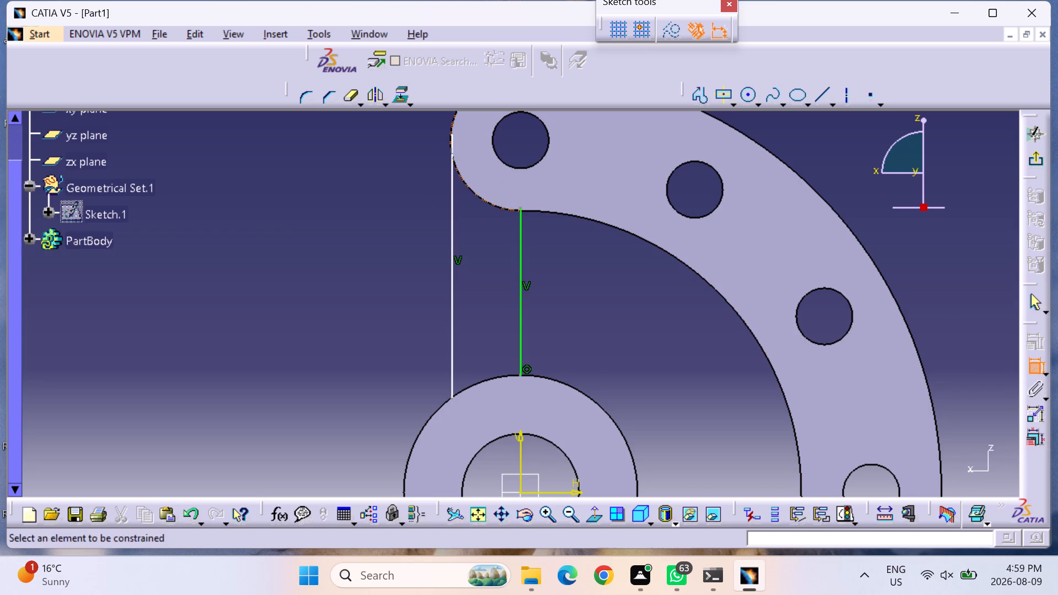
click(461, 173)
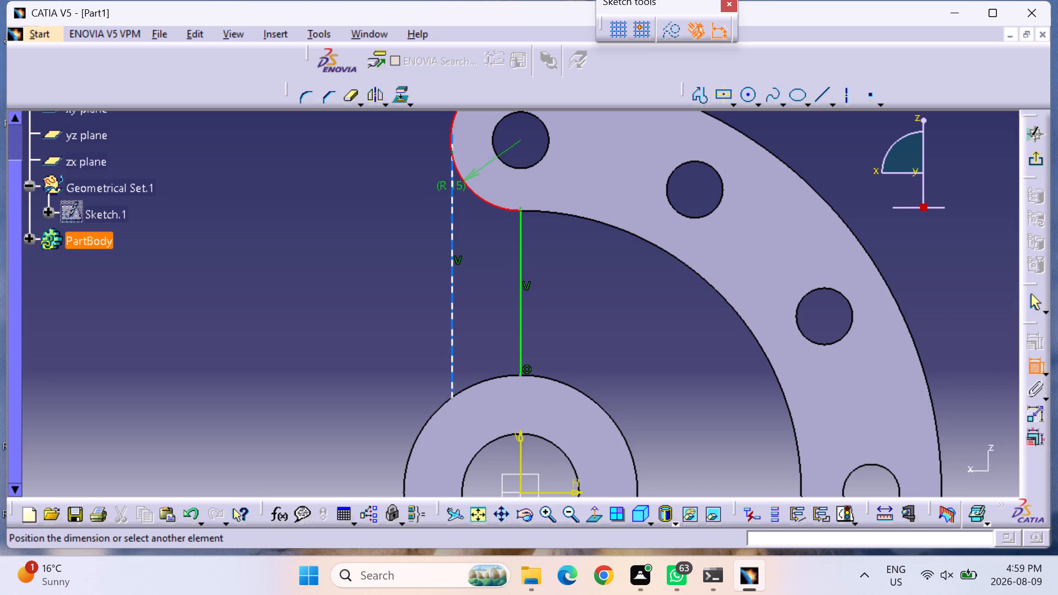
click(451, 192)
right_click(452, 178)
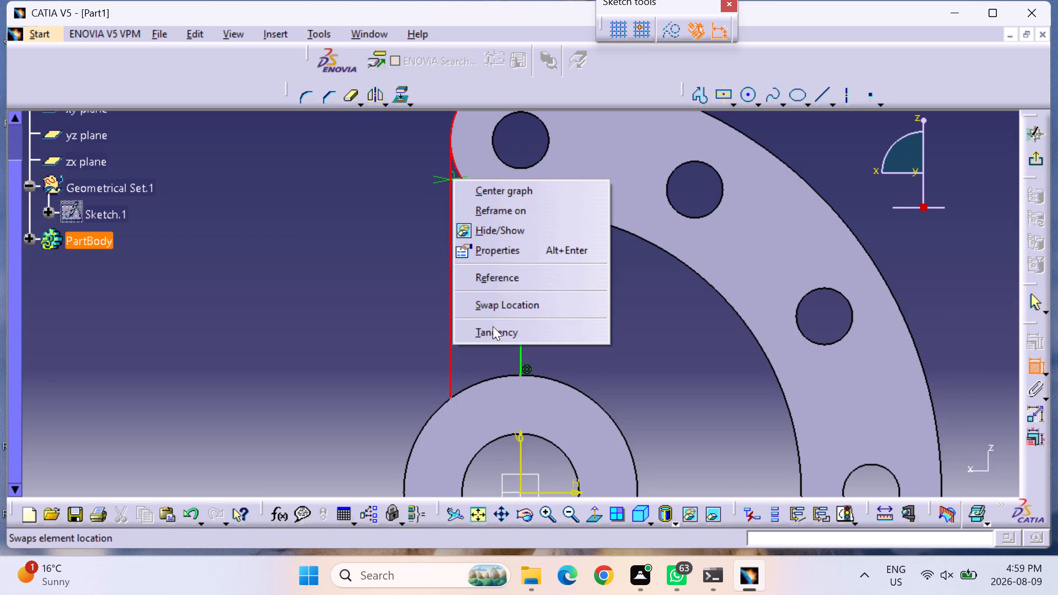
click(493, 326)
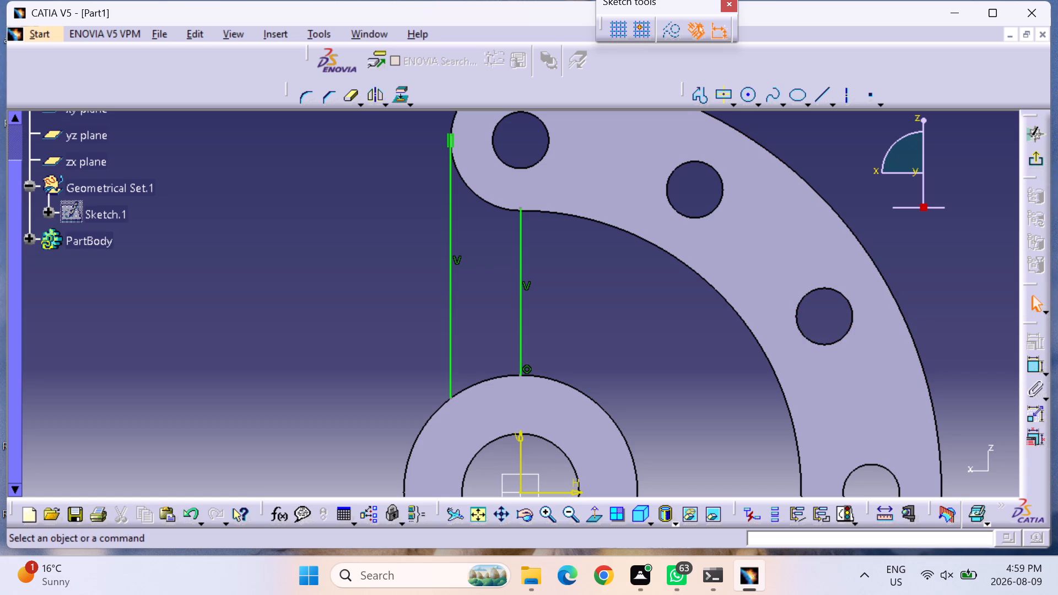
Constrain the lower endpoint of the outer vertical line coincident with the cylinder's outer circle.
click(1038, 368)
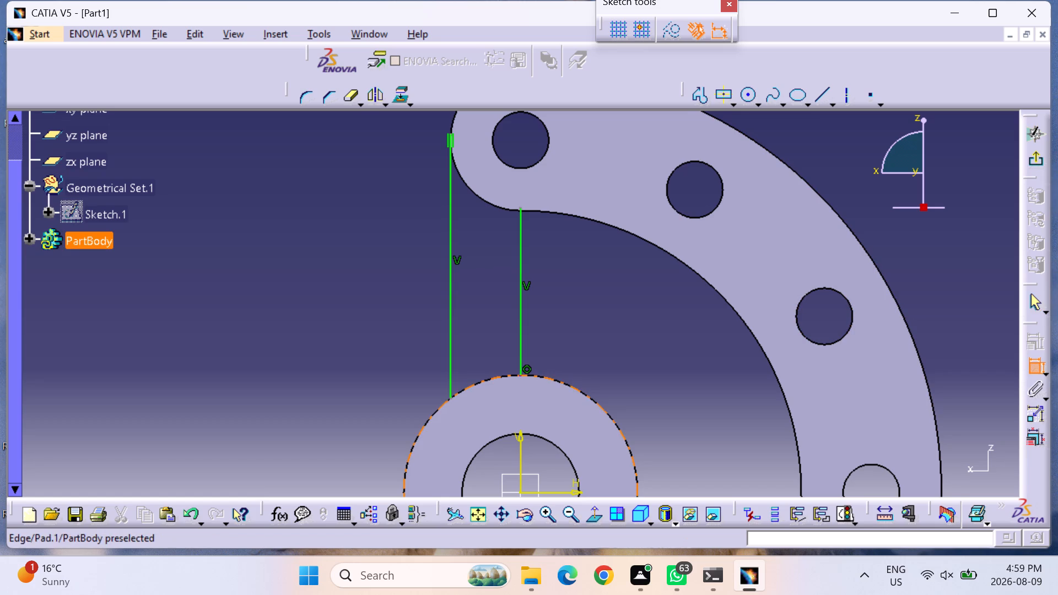
click(462, 393)
click(449, 396)
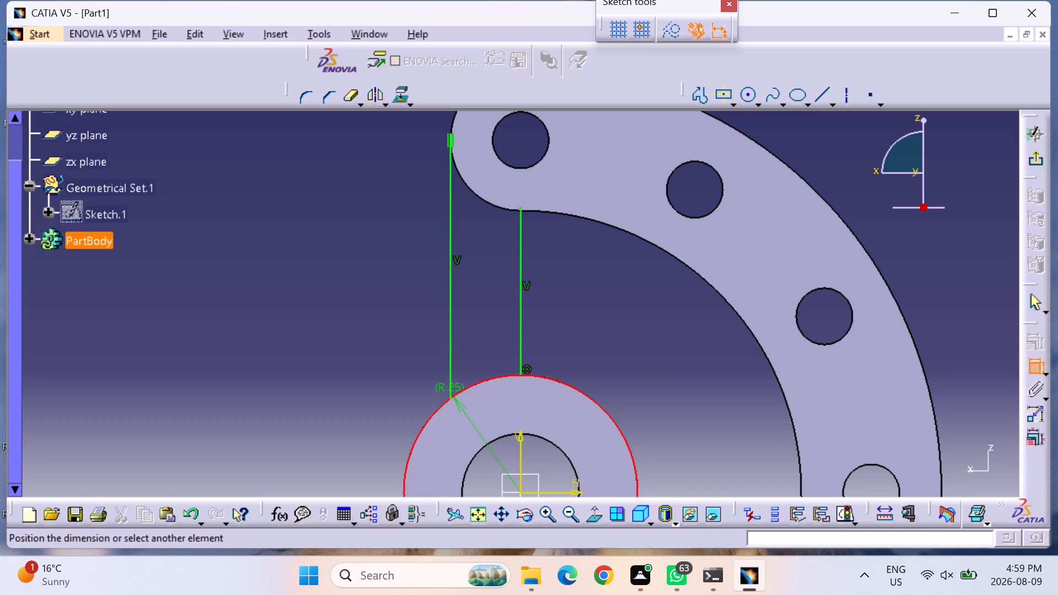
right_click(449, 396)
click(555, 390)
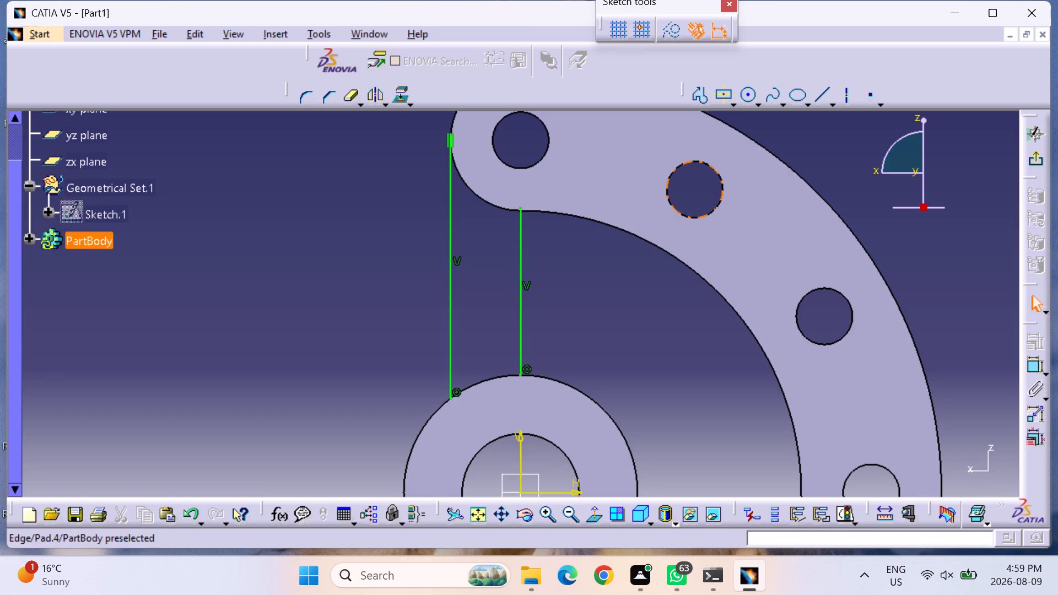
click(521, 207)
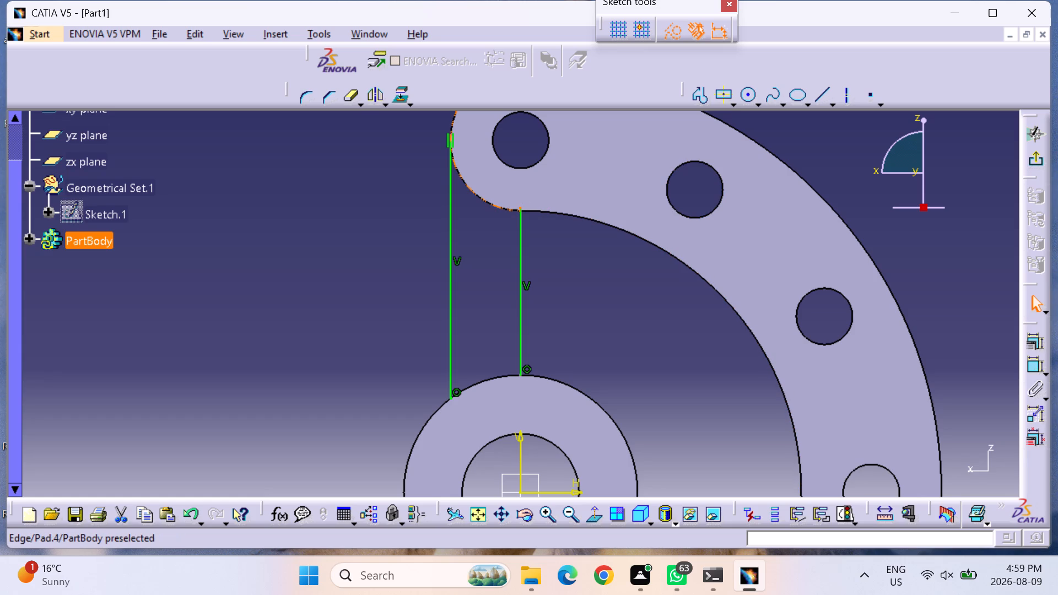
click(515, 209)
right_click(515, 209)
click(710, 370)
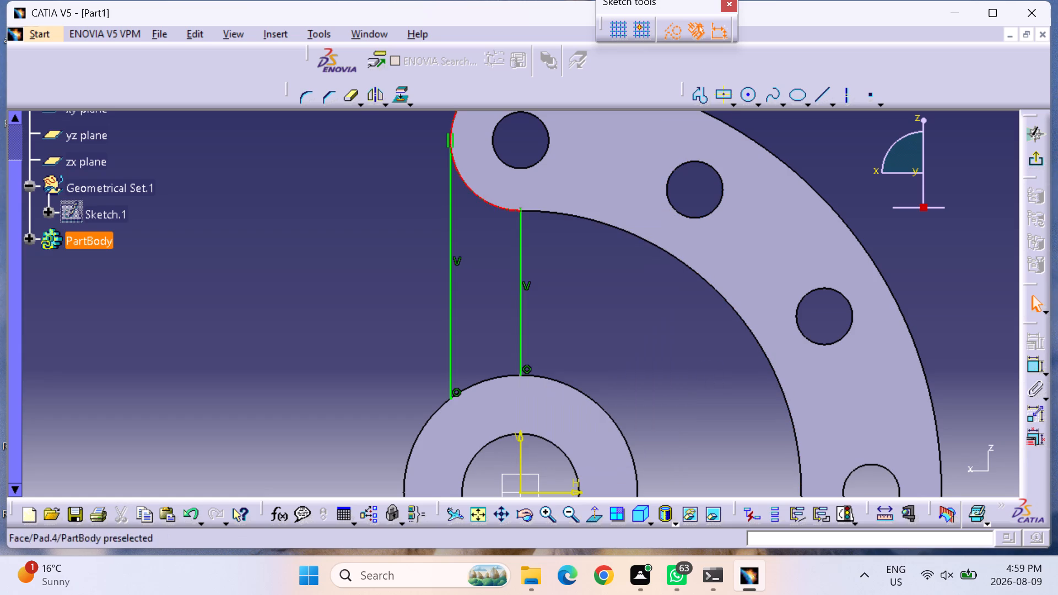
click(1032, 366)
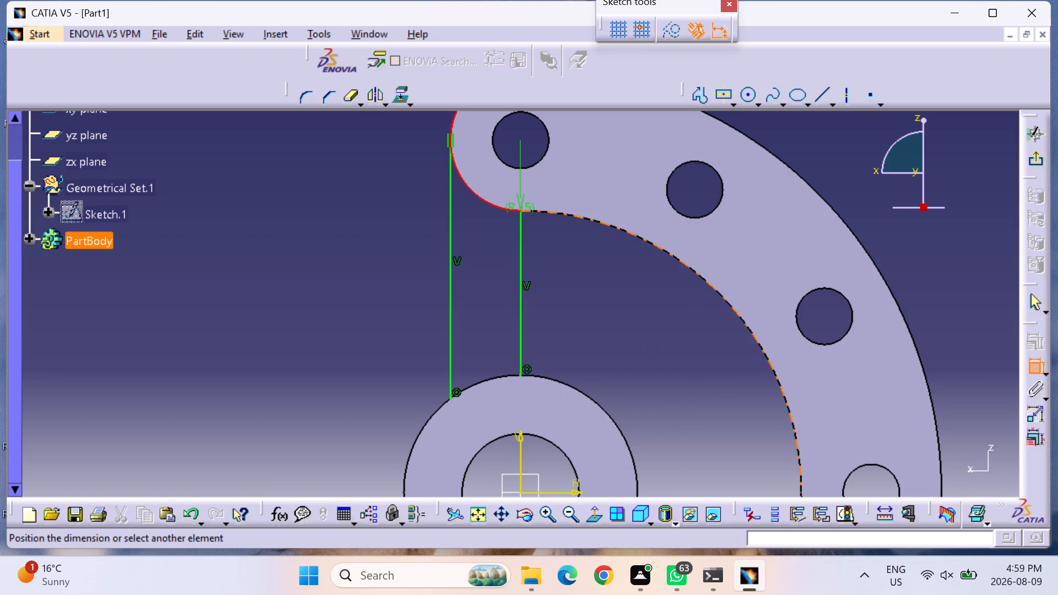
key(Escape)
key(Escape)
Constrain the upper endpoint of the centre vertical line coincident with the arm's rounded end edge.
click(1029, 366)
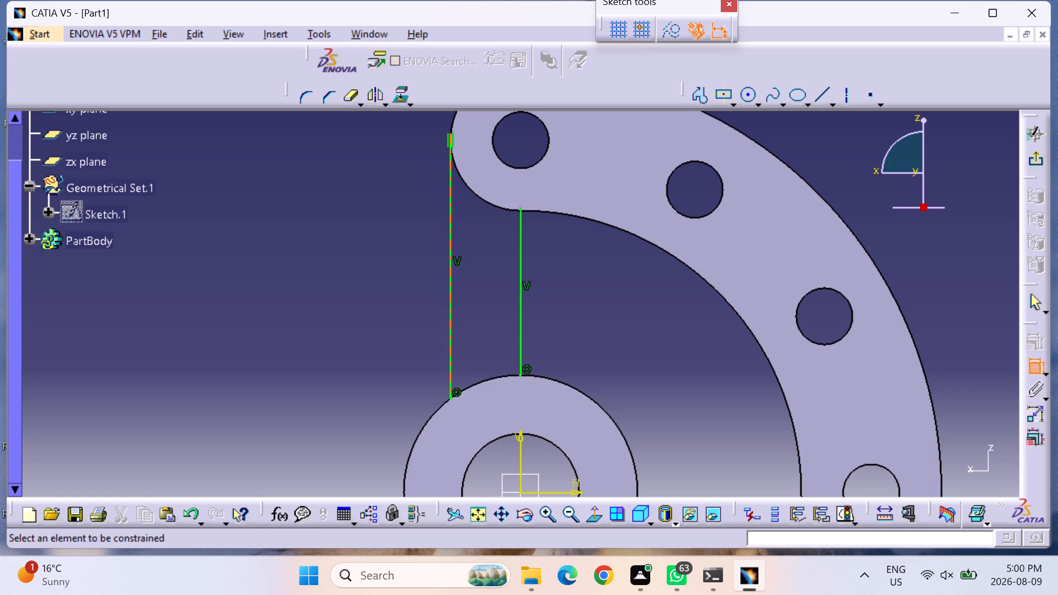
click(520, 206)
click(513, 210)
right_click(513, 210)
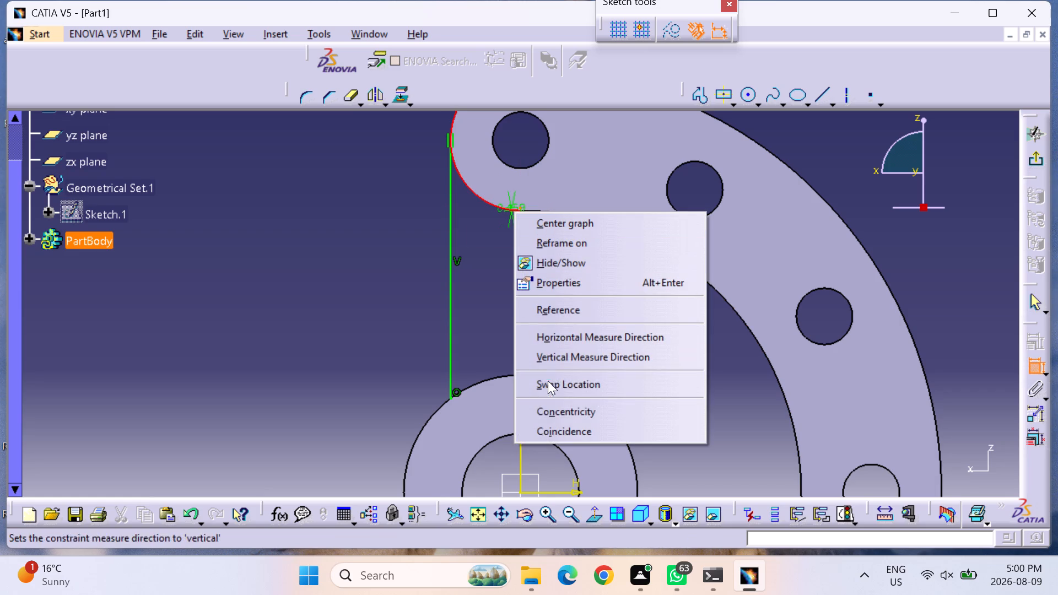
click(547, 428)
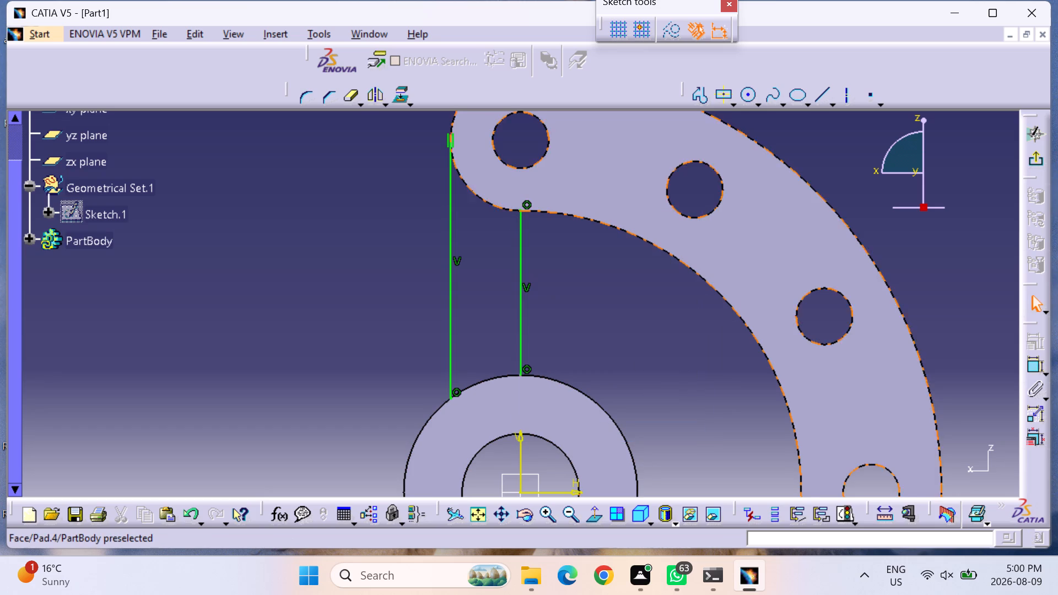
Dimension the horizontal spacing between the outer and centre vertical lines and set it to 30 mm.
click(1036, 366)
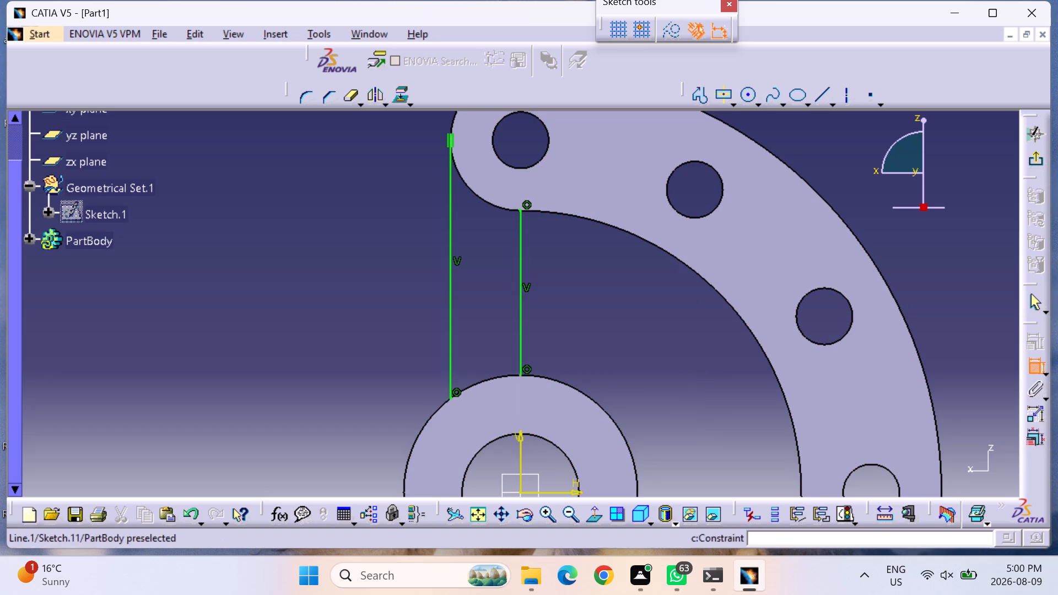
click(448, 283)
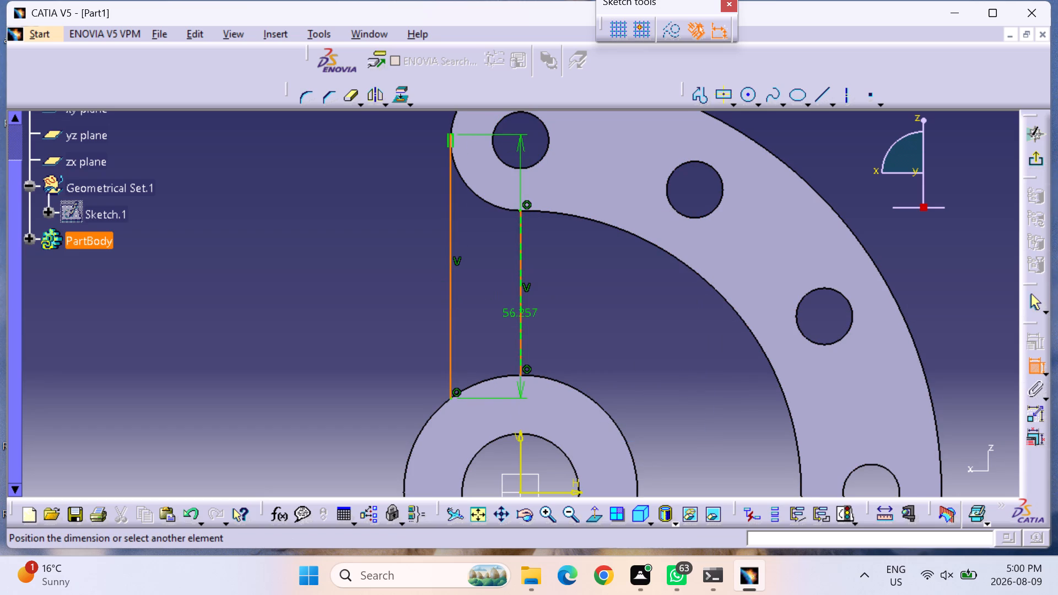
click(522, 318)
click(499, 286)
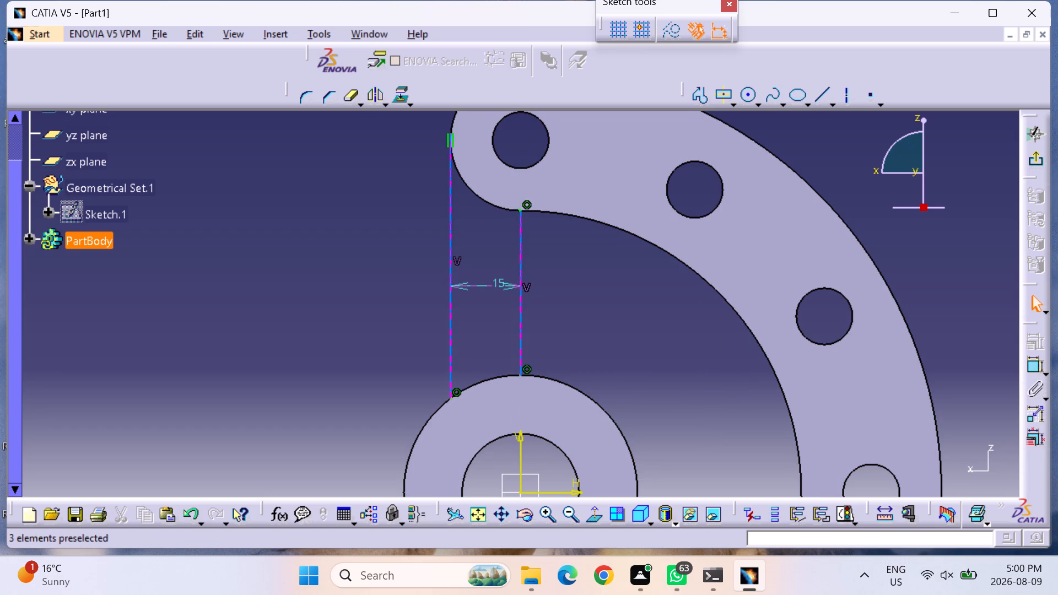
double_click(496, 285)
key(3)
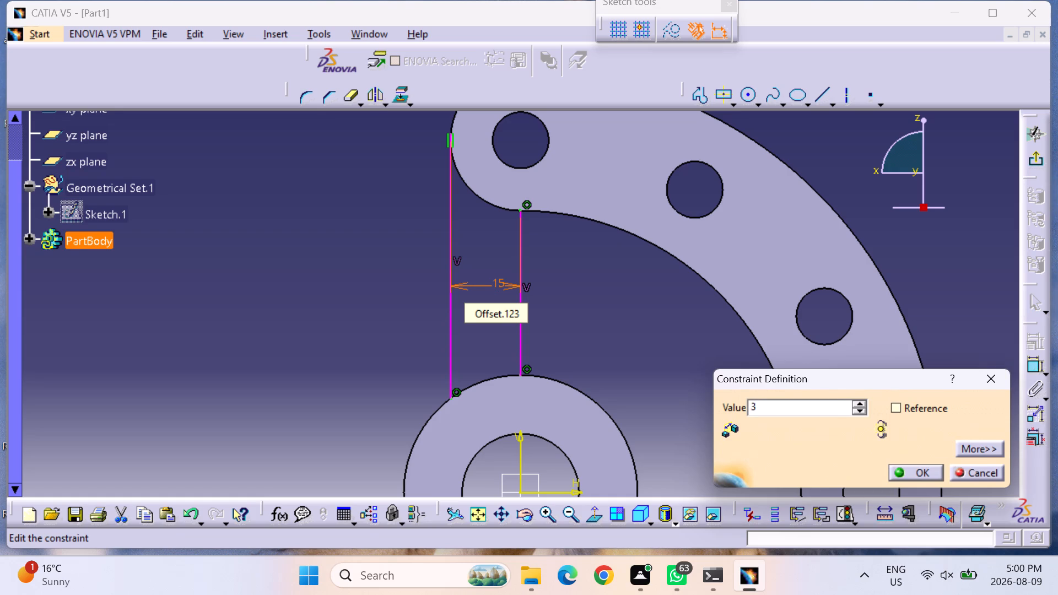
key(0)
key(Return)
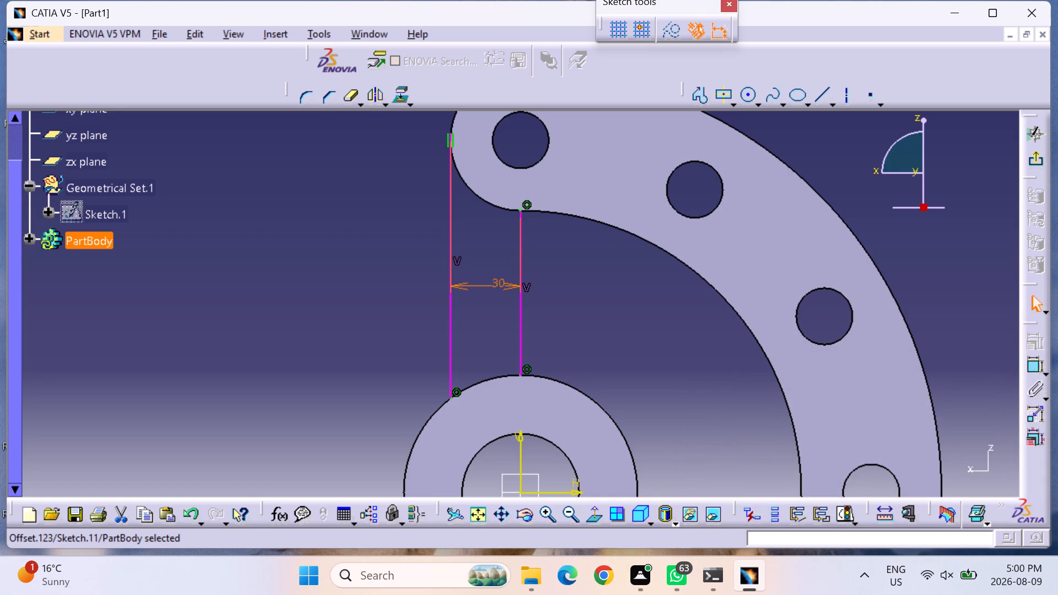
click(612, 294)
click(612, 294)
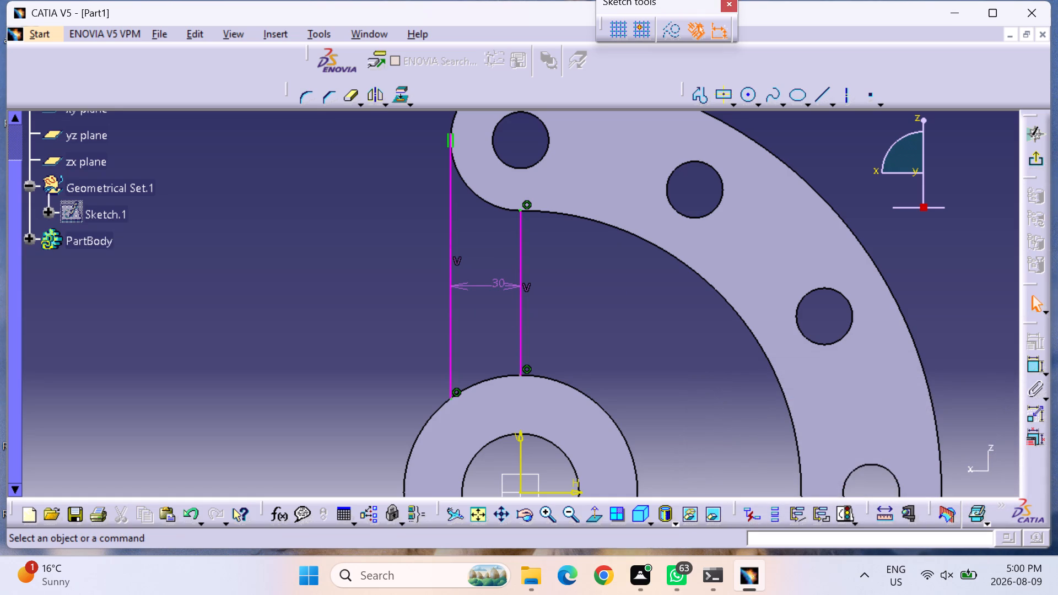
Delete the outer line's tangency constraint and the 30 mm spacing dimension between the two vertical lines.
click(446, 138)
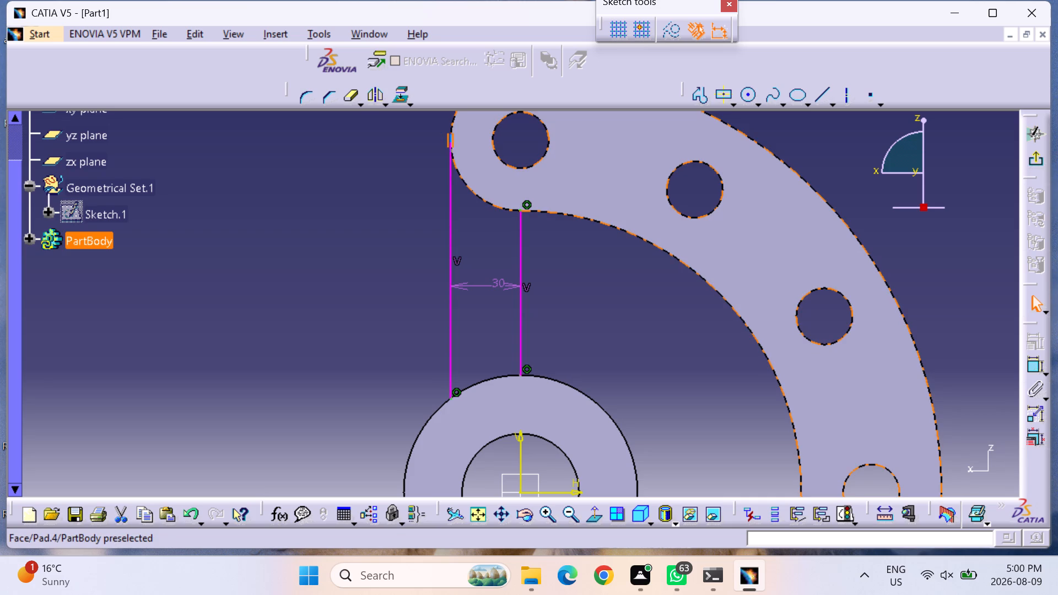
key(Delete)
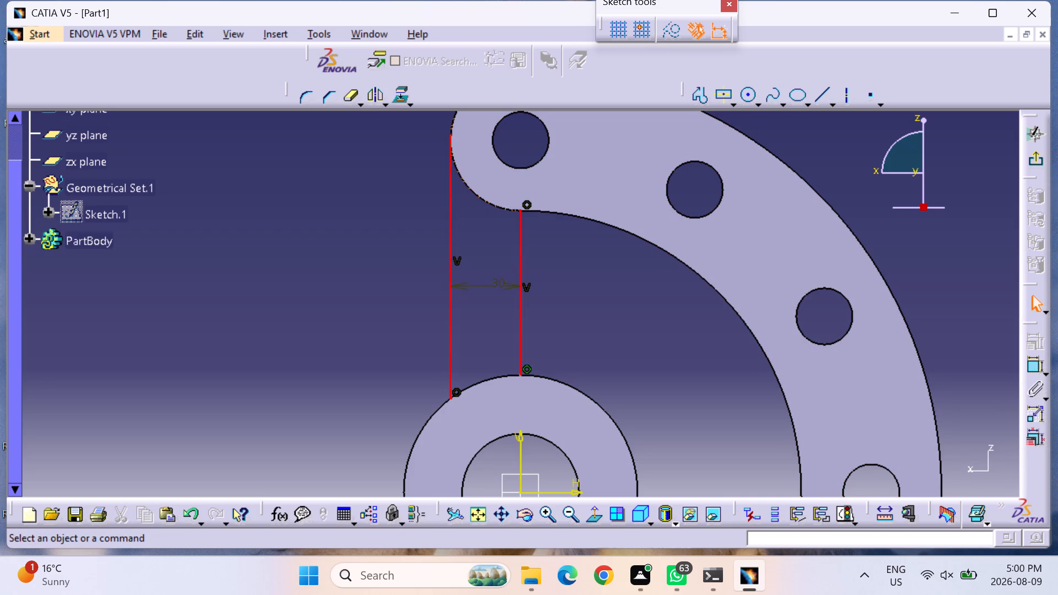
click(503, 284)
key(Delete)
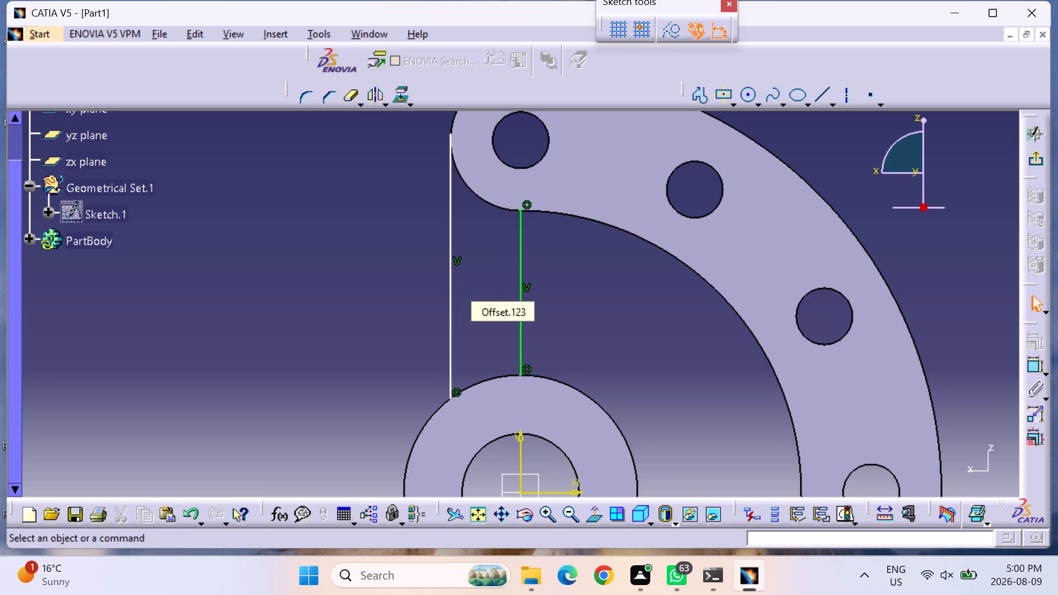
Delete the centre vertical line between the cylinder and the arm.
click(520, 316)
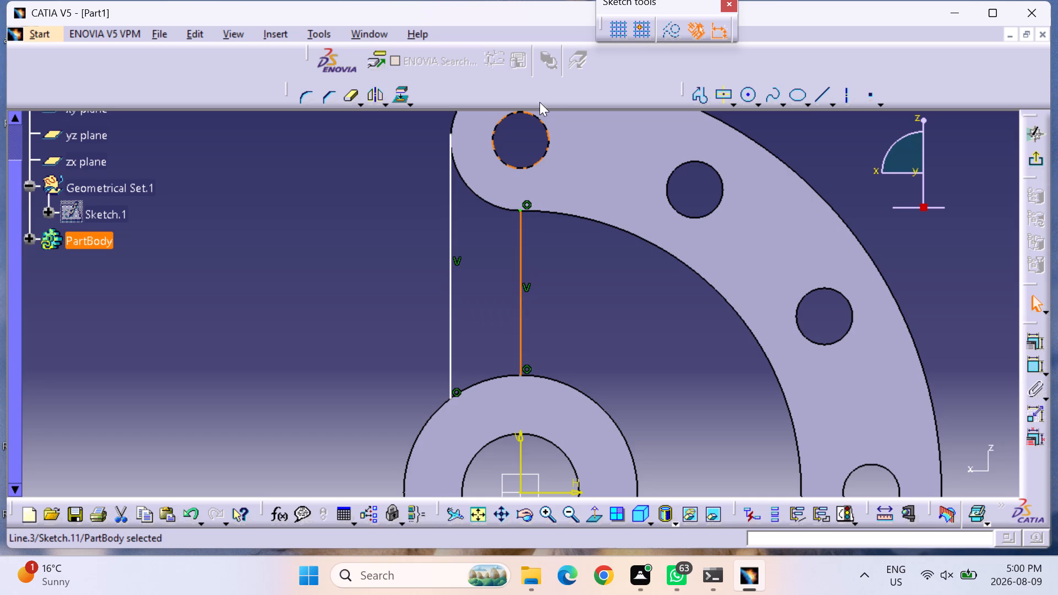
key(Delete)
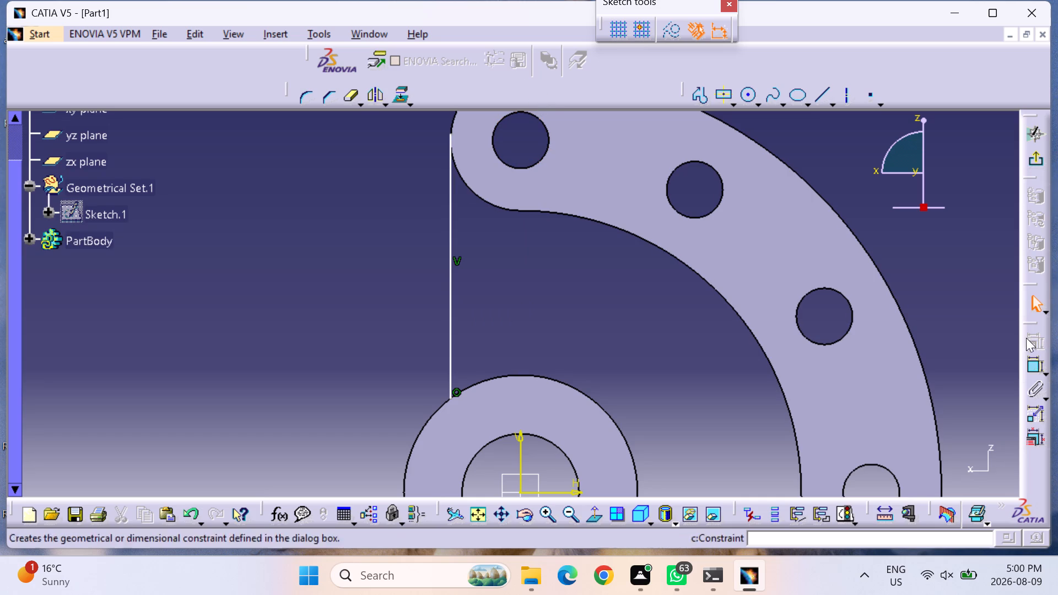
Draw a vertical line about 36 mm long at about H 8 mm, from the cylinder's outer circle up to the arm's lower edge.
click(709, 96)
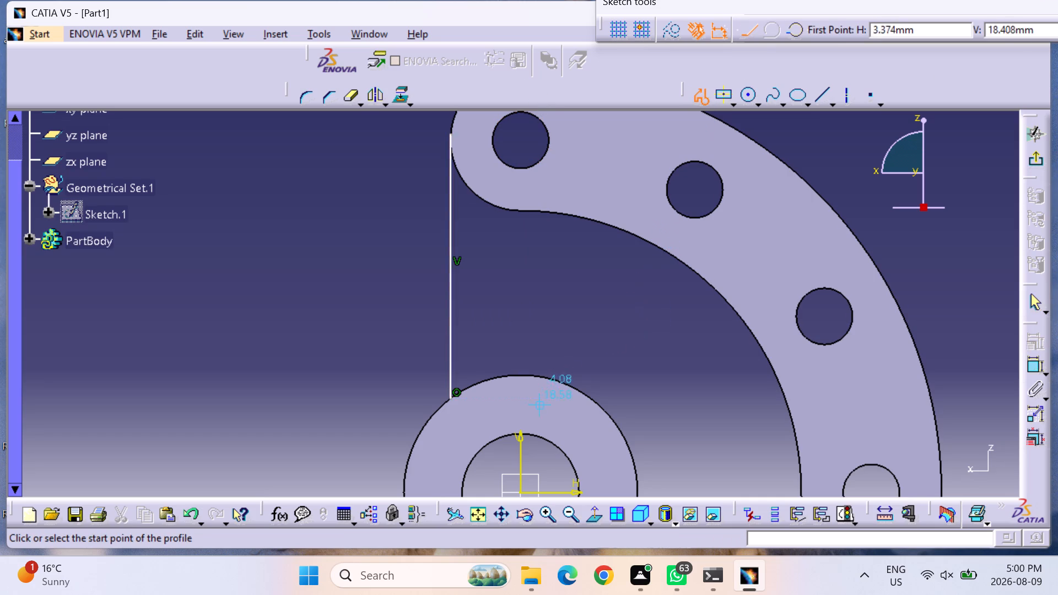
click(558, 381)
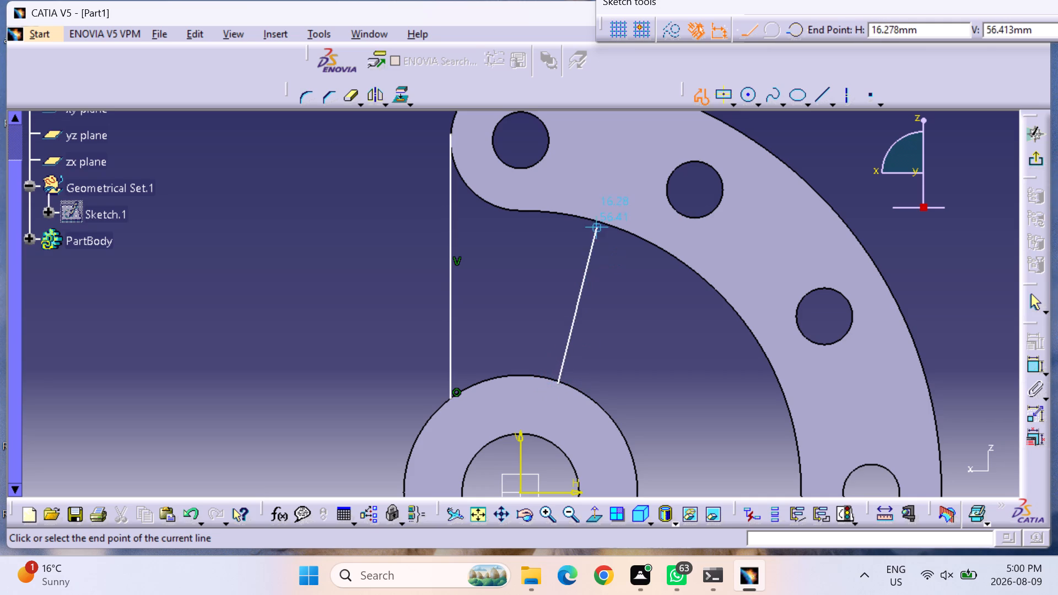
click(554, 213)
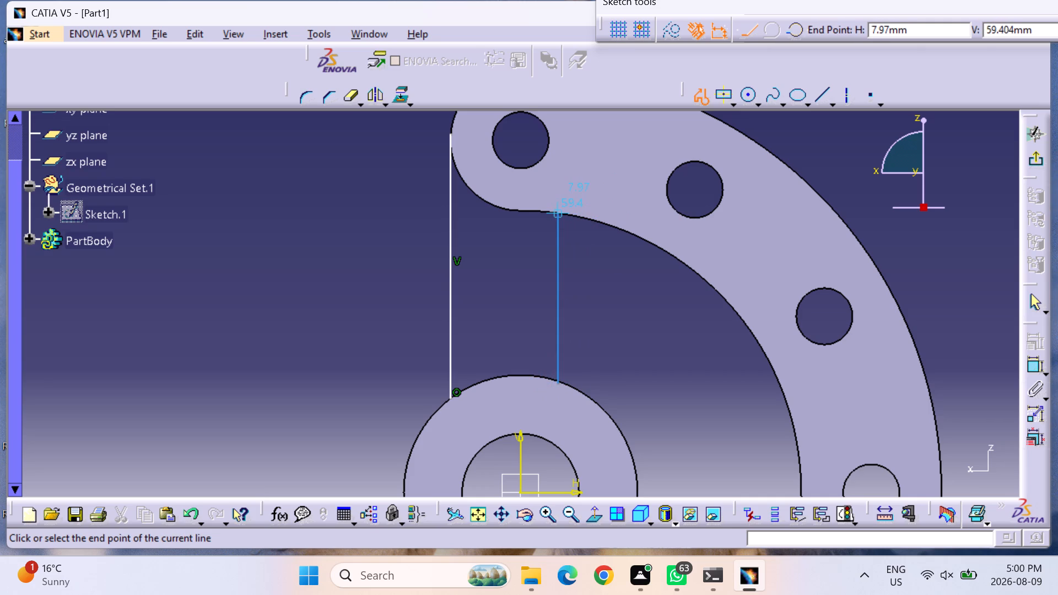
key(Escape)
key(Escape)
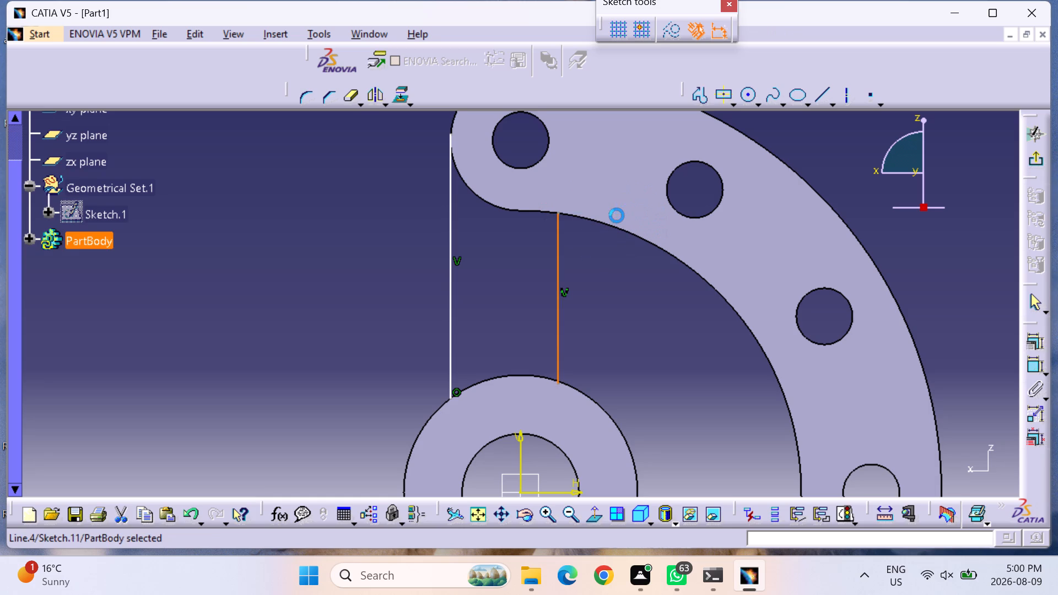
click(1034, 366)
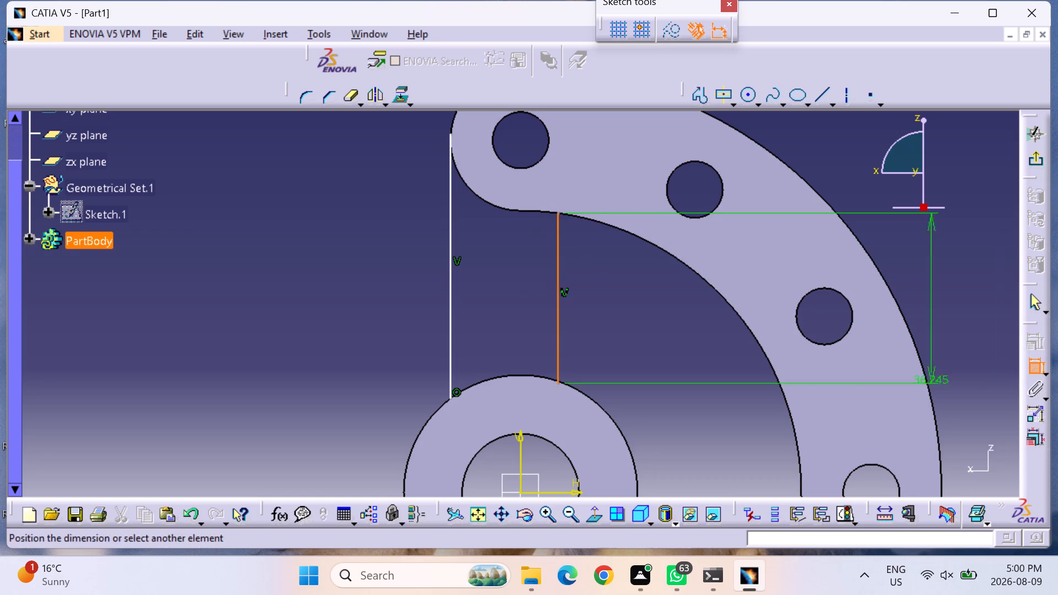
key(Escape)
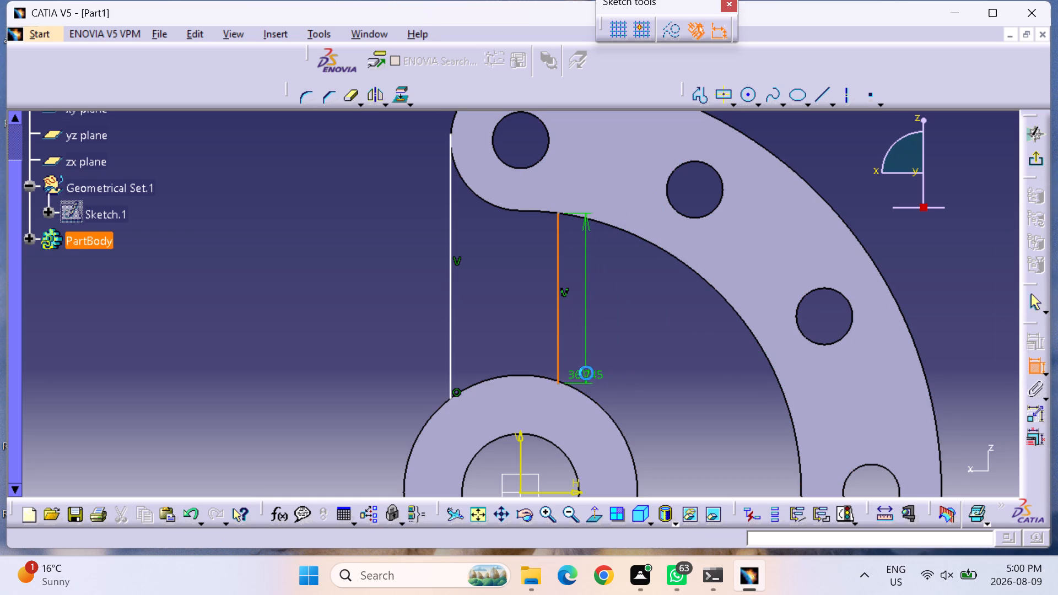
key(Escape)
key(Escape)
Constrain the new vertical line's lower endpoint coincident with the cylinder's outer circle.
click(1029, 370)
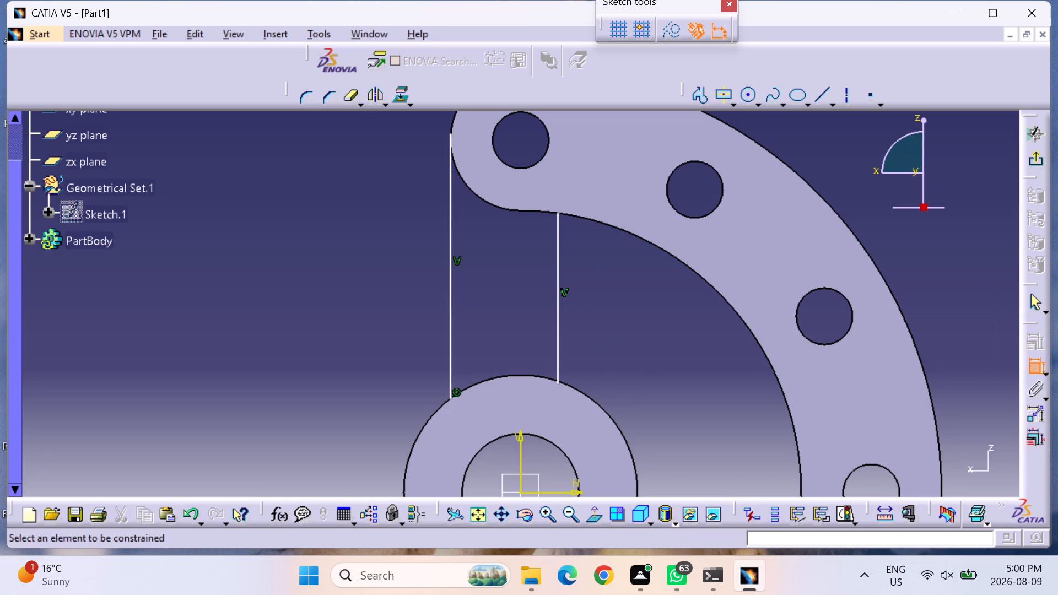
click(555, 383)
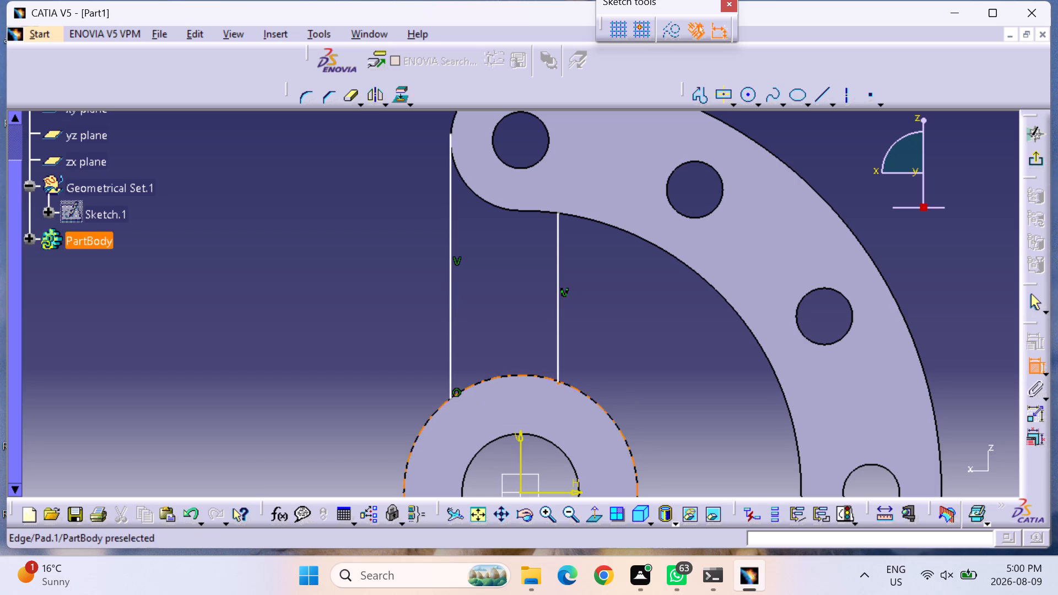
click(550, 380)
right_click(550, 380)
click(606, 367)
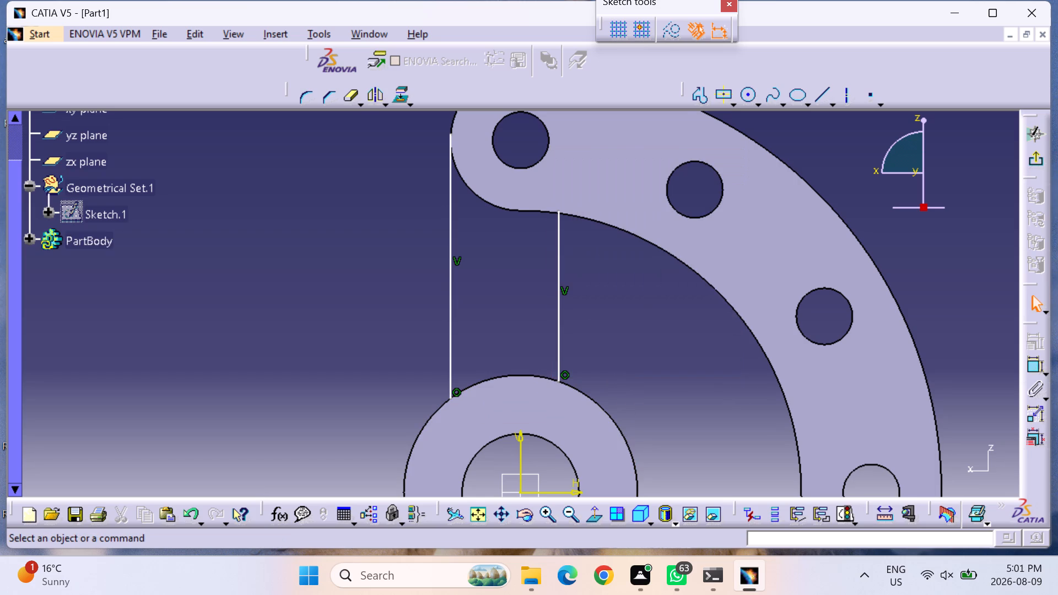
Constrain the new vertical line's upper endpoint coincident with the arm's inner curved edge.
click(1028, 370)
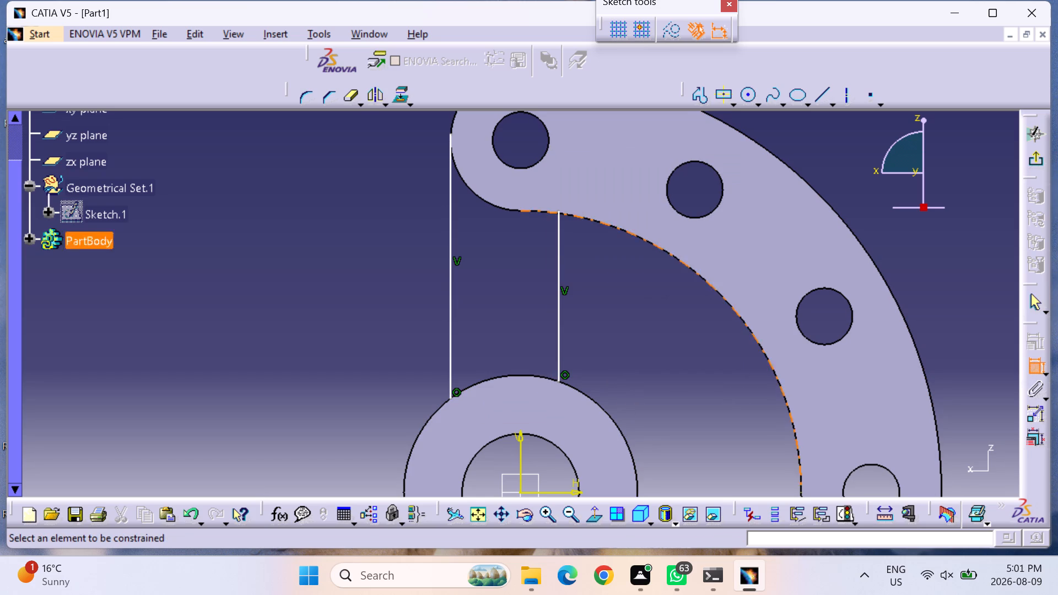
click(560, 209)
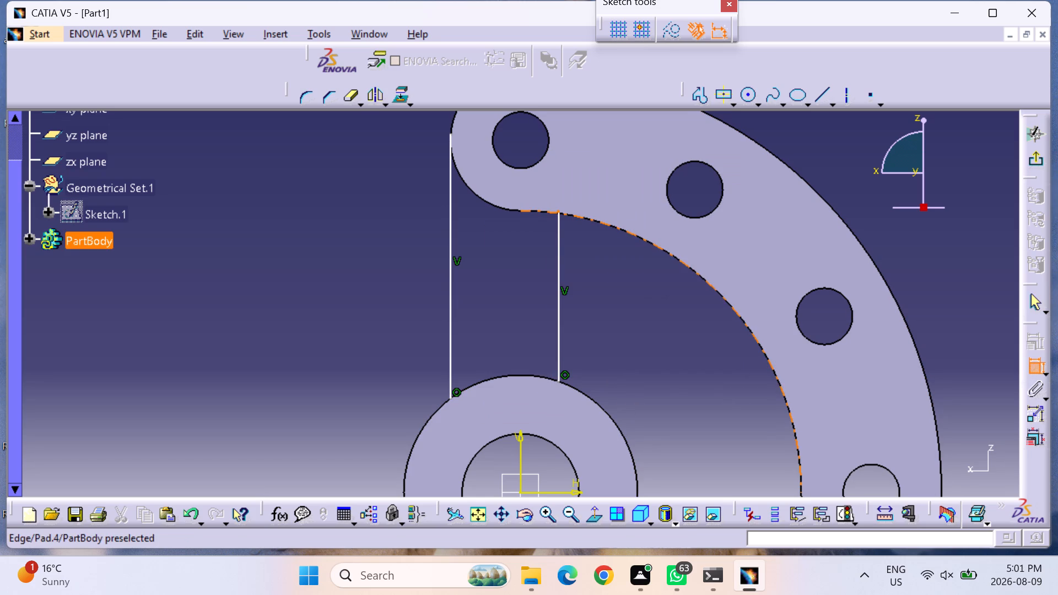
click(565, 213)
right_click(565, 213)
click(617, 430)
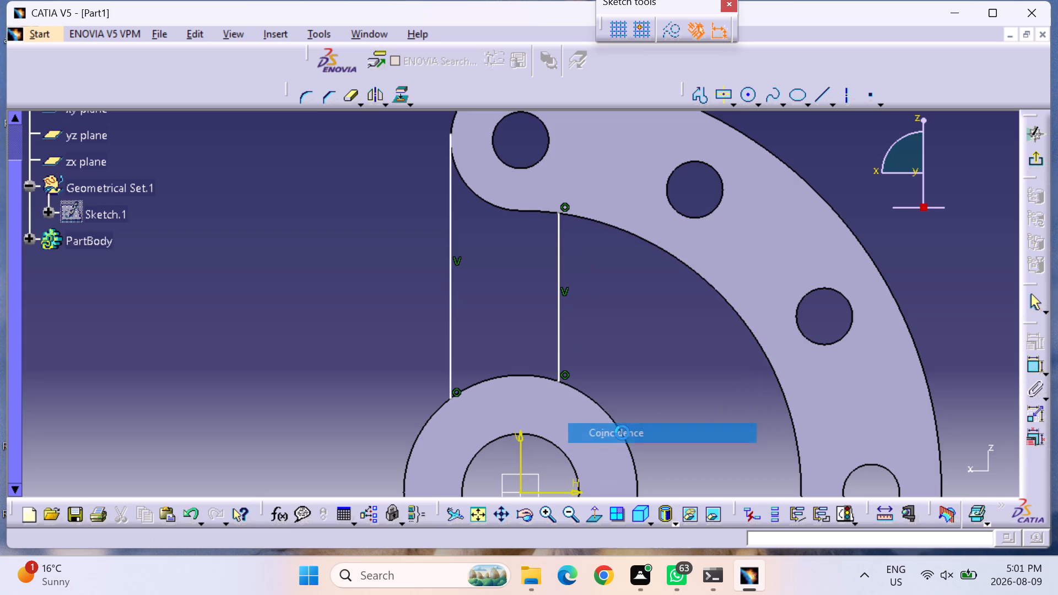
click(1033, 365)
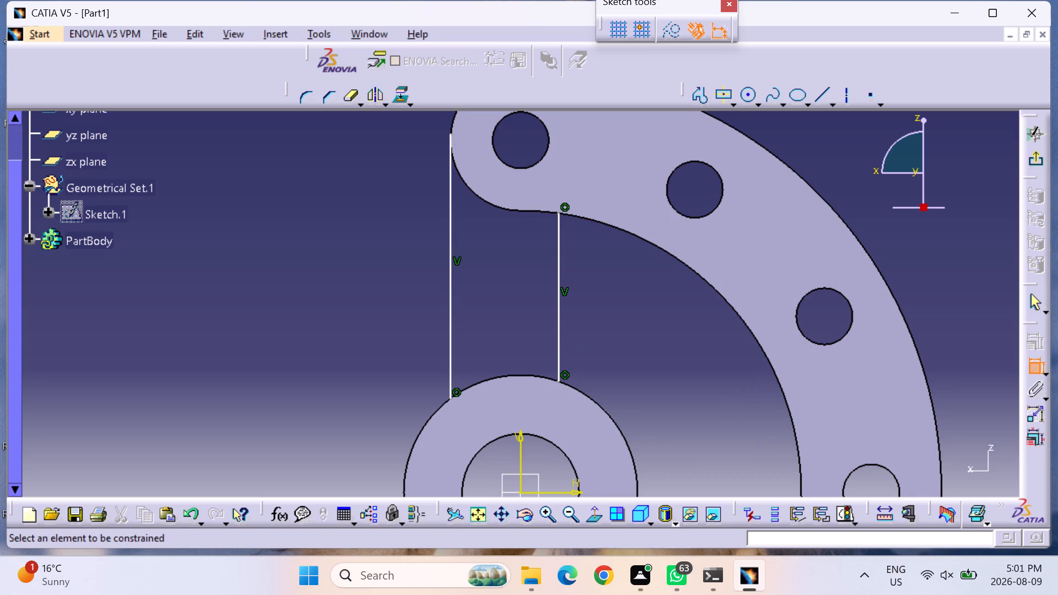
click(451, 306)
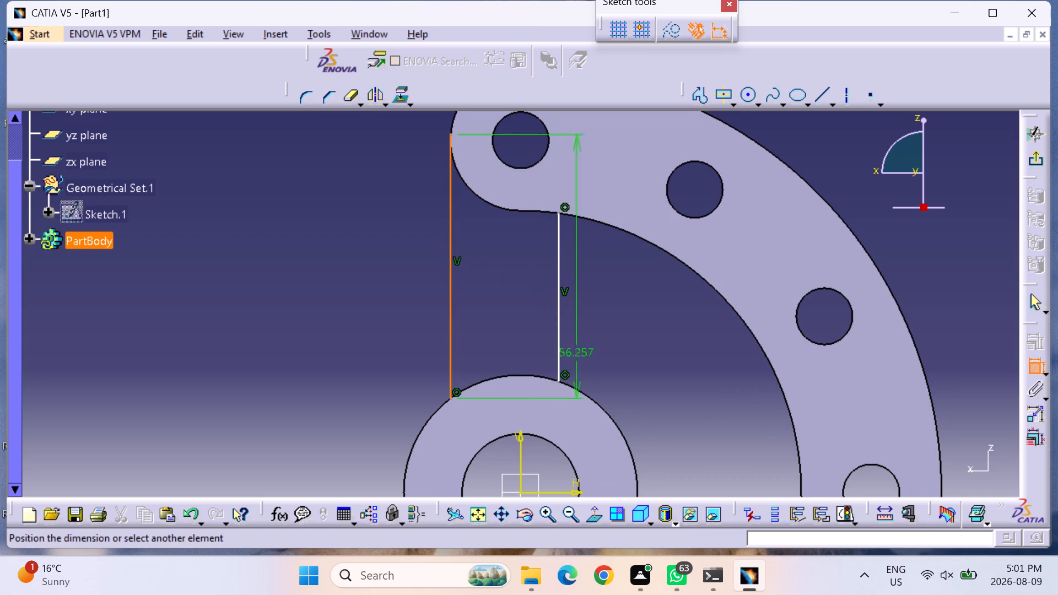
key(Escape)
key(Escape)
Constrain the outer vertical line tangent to the arm's rounded end.
click(1034, 365)
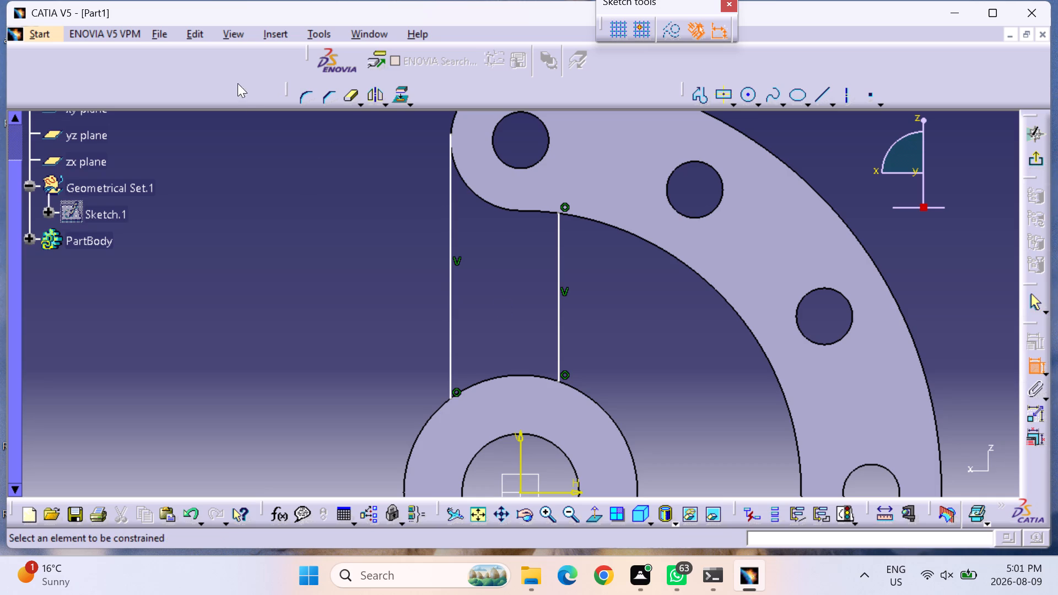
click(467, 185)
click(451, 172)
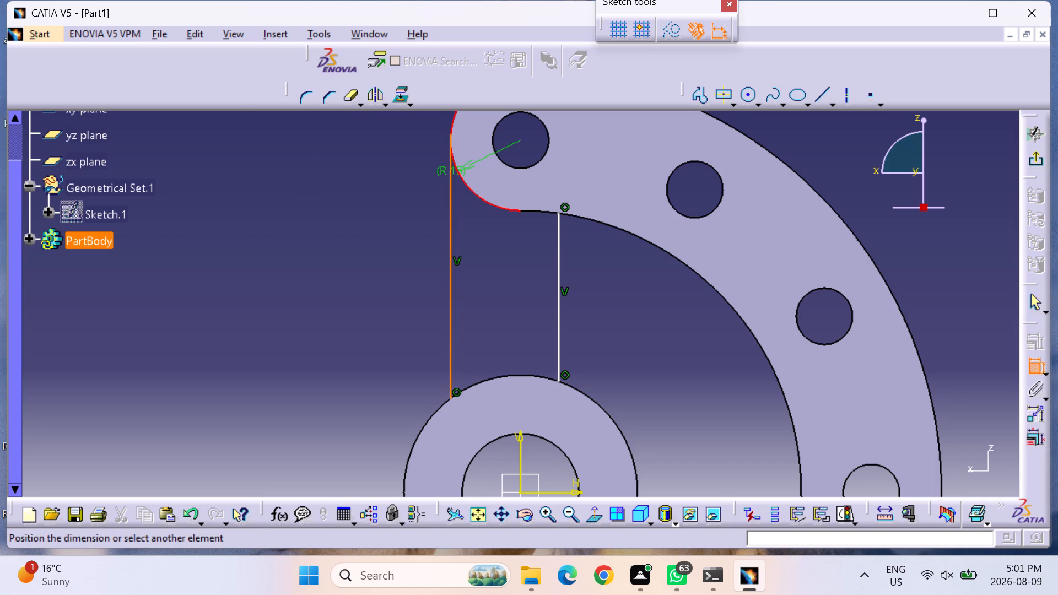
right_click(451, 170)
click(508, 326)
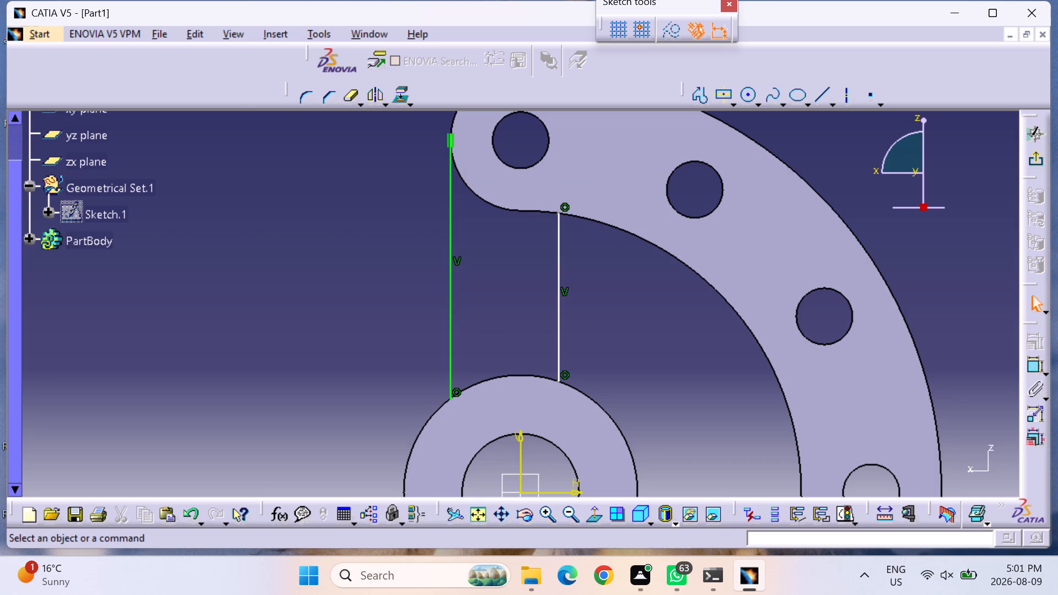
Dimension the horizontal spacing between the two vertical web lines and set it to 30 mm.
click(1029, 363)
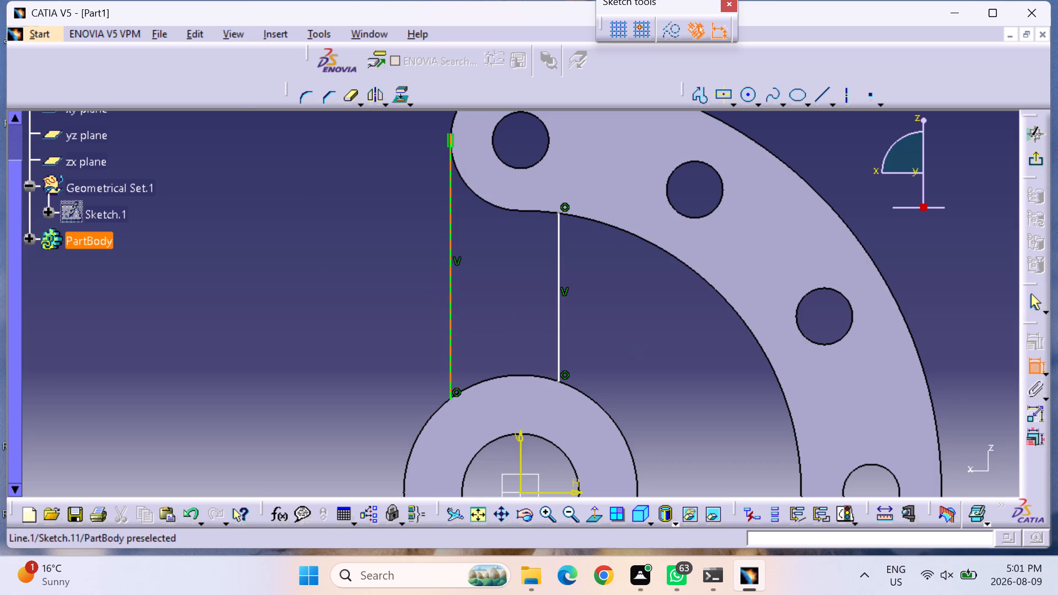
click(452, 280)
click(558, 314)
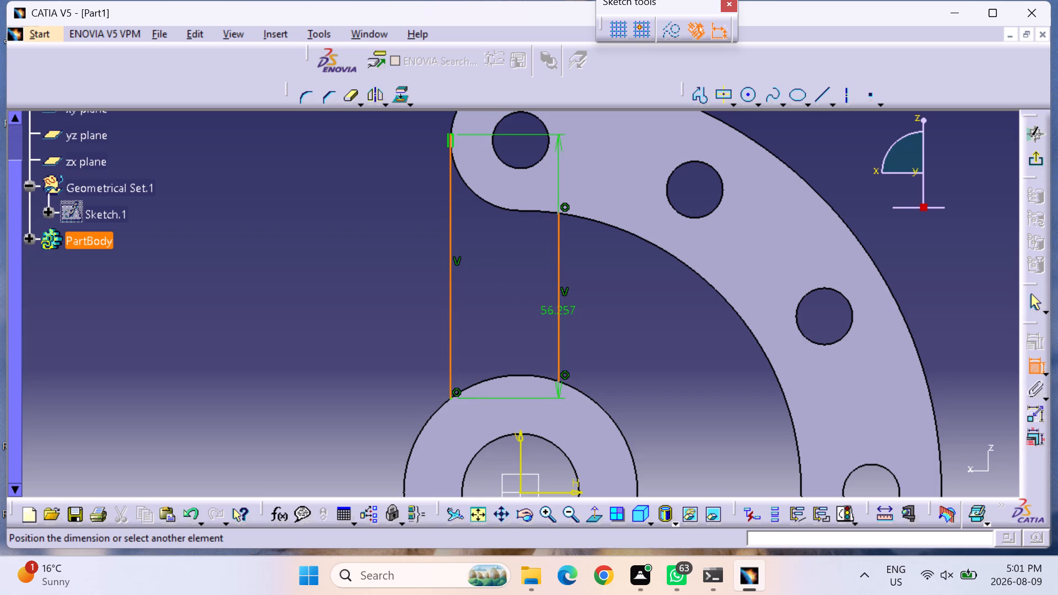
click(531, 273)
double_click(520, 271)
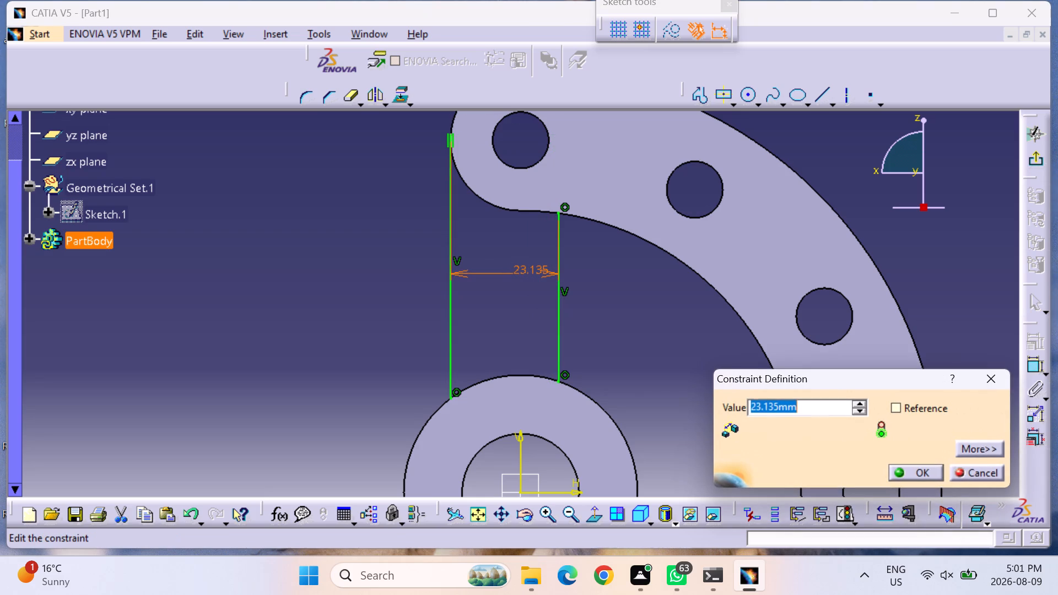
key(3)
key(0)
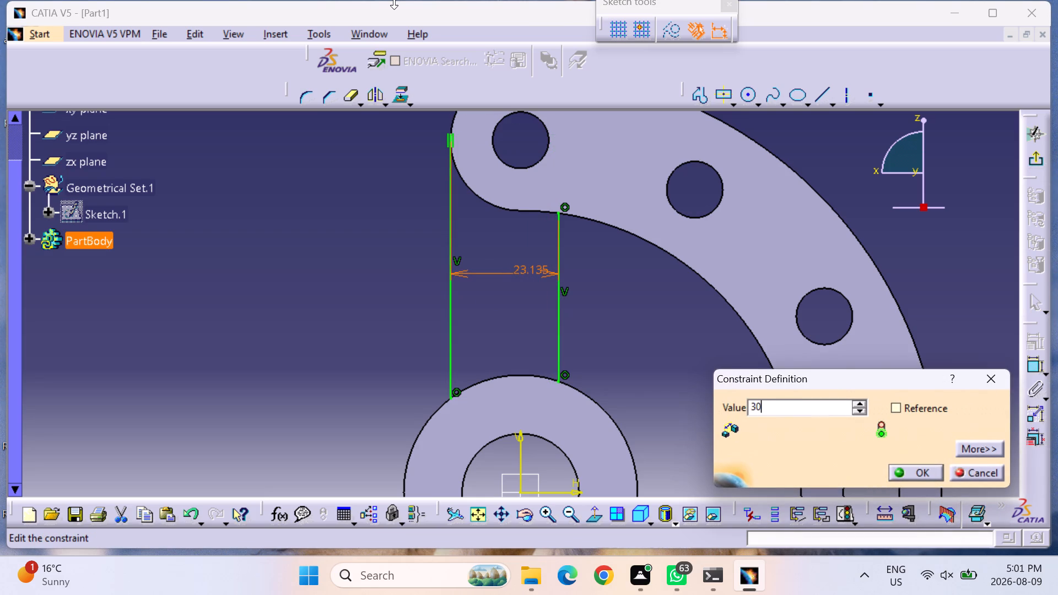
key(Return)
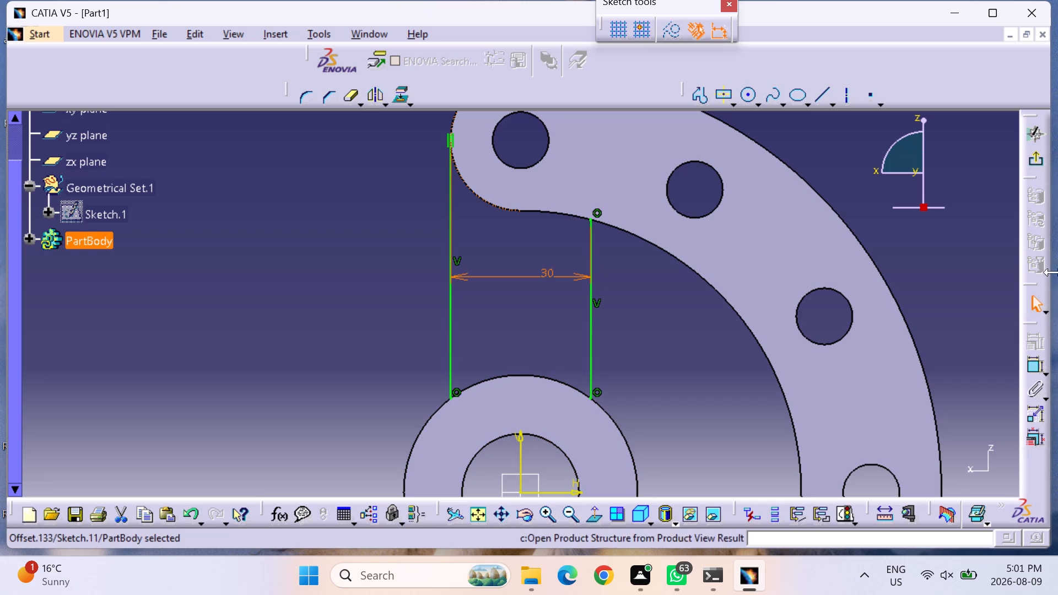
Exit the web sketch and return to the 3D part.
click(1038, 159)
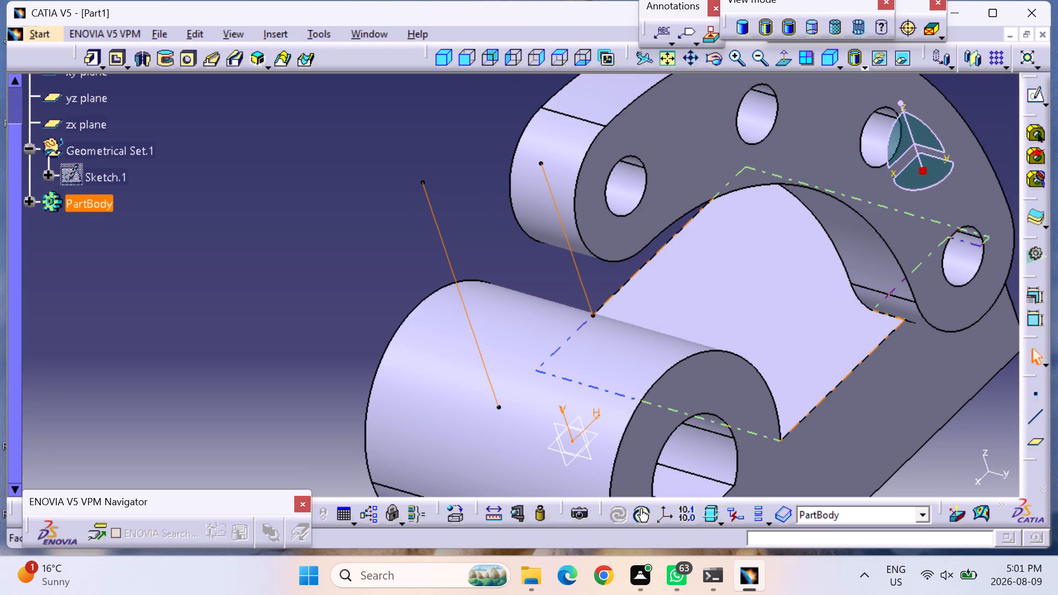
middle_drag(731, 301, 541, 257)
right_drag(724, 300, 541, 257)
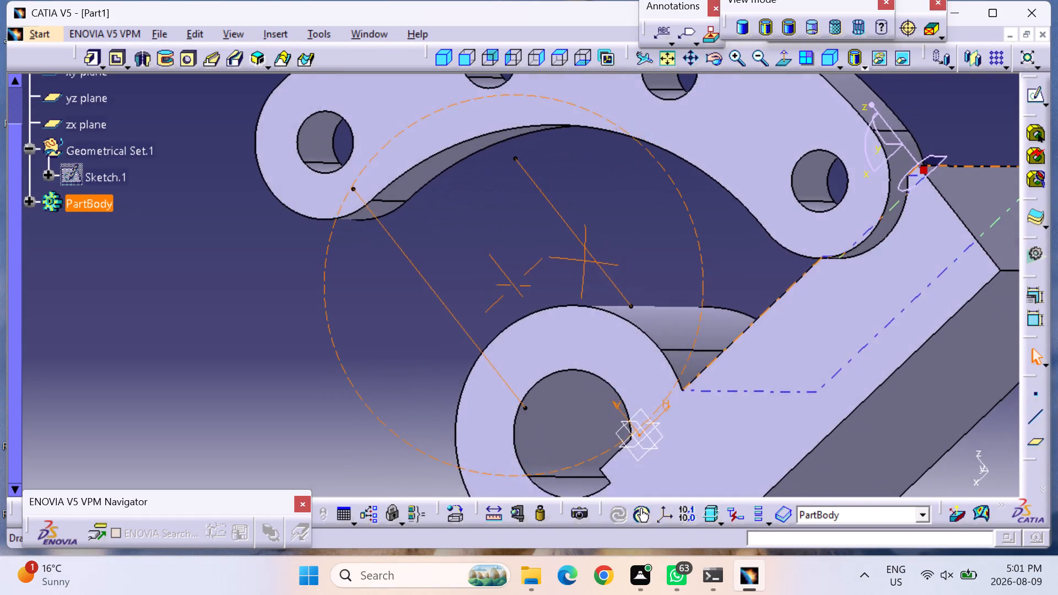
Examine from several angles how the two web sketch lines sit relative to the arm and the hollow cylinder.
middle_drag(541, 257, 721, 158)
right_drag(541, 257, 721, 158)
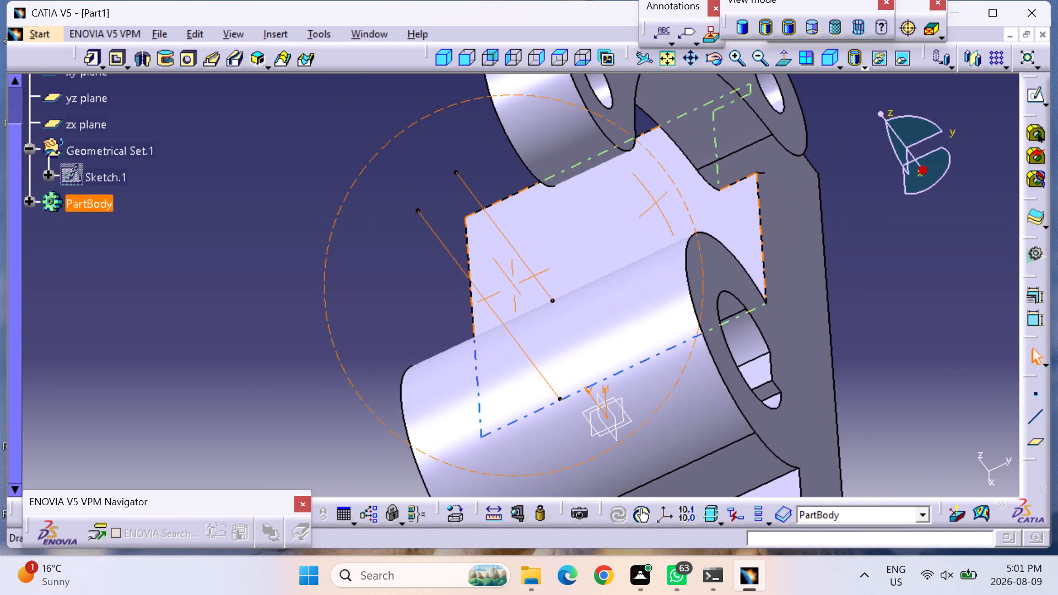
middle_drag(721, 158, 695, 164)
right_drag(721, 158, 695, 164)
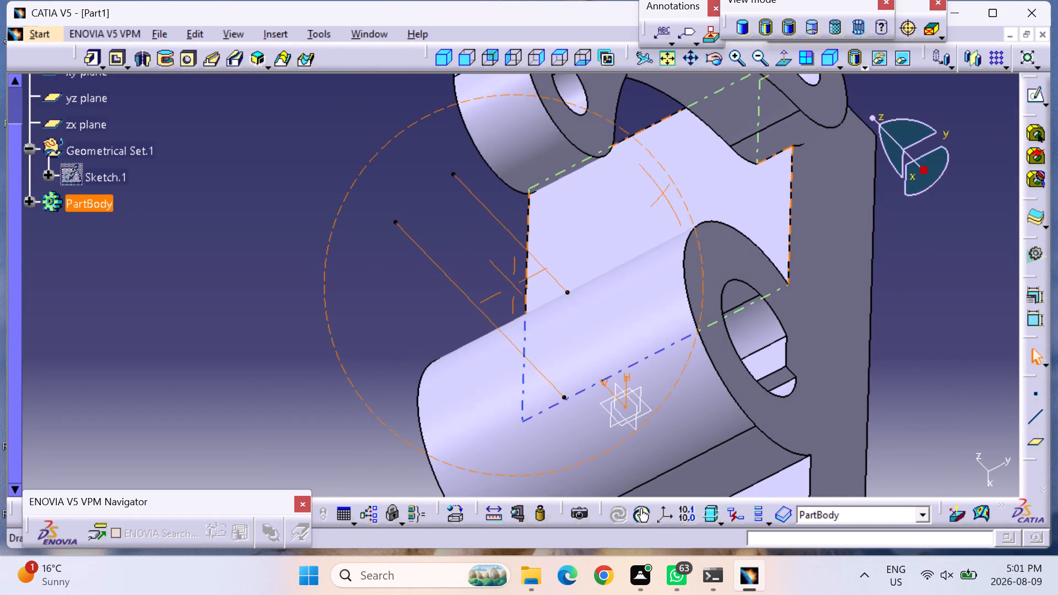
middle_drag(695, 164, 571, 48)
right_drag(695, 164, 571, 48)
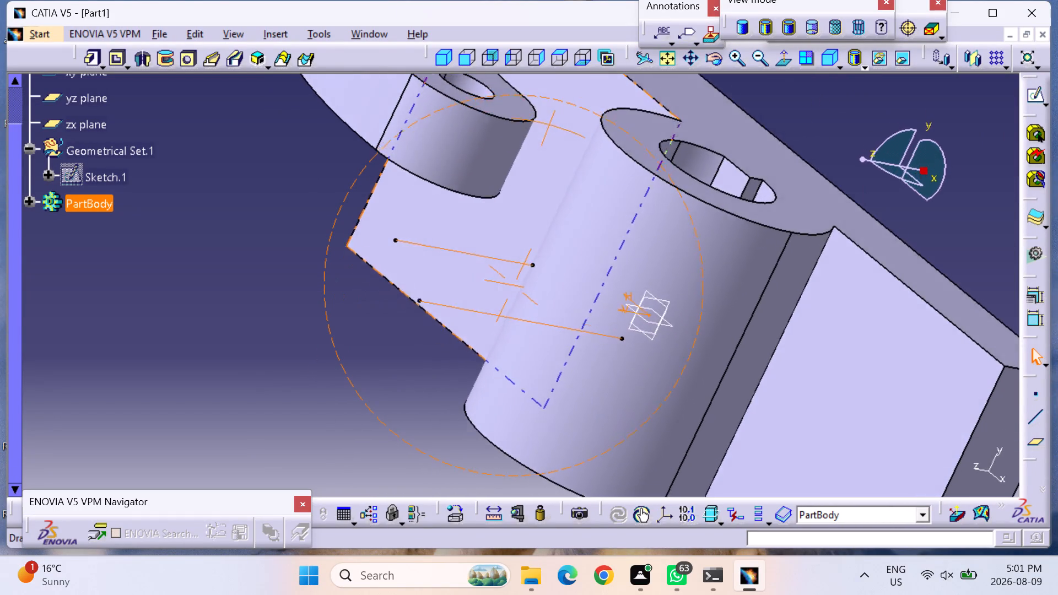
middle_drag(571, 48, 478, 231)
right_drag(571, 48, 478, 231)
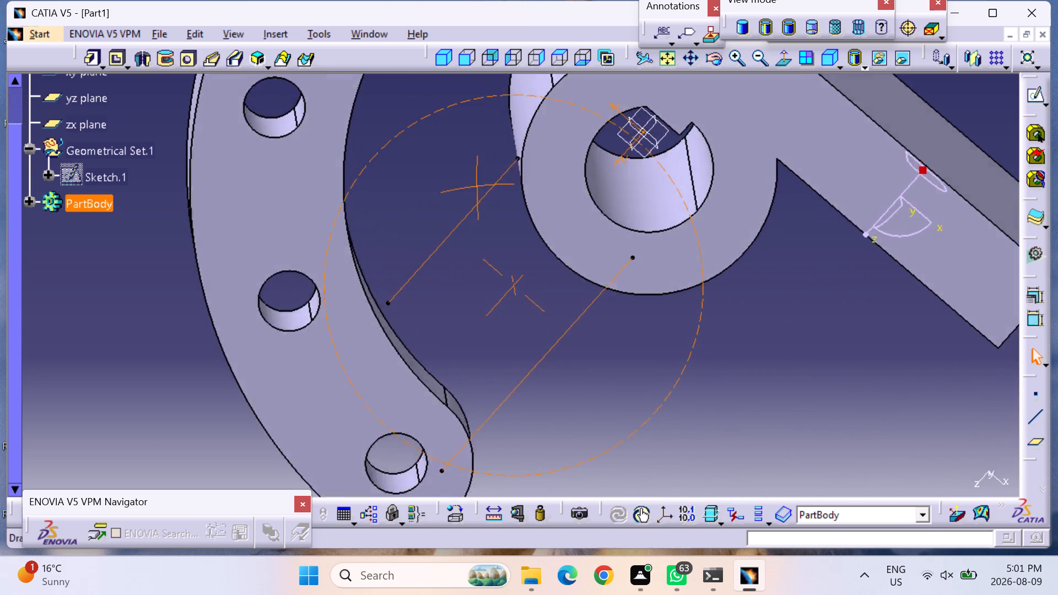
middle_drag(478, 231, 501, 77)
right_drag(478, 231, 507, 78)
middle_click(503, 77)
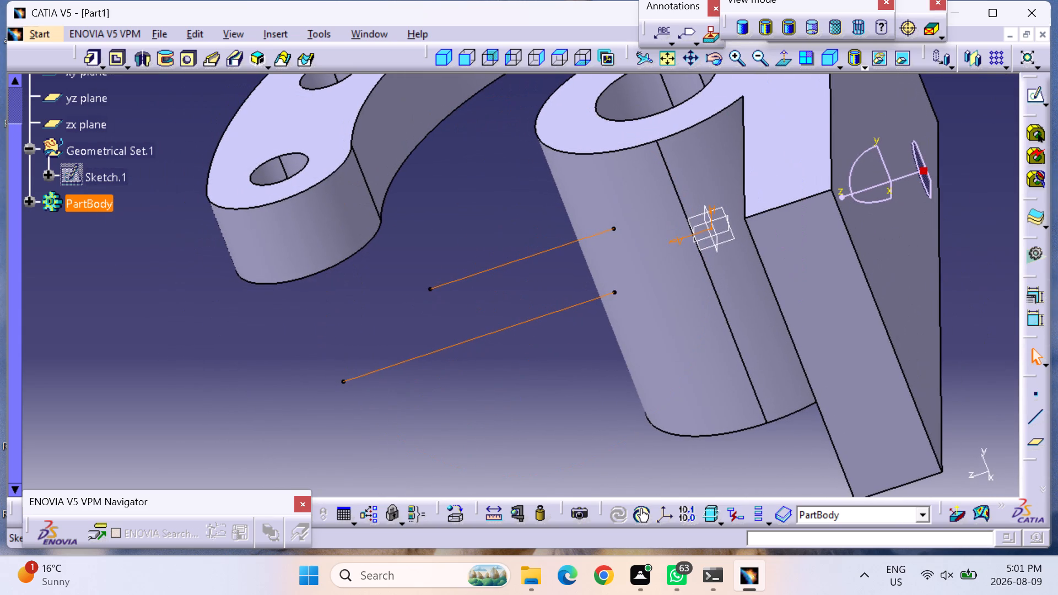
Clear the selection and undo the web sketch made on the zx plane.
key(Escape)
key(Escape)
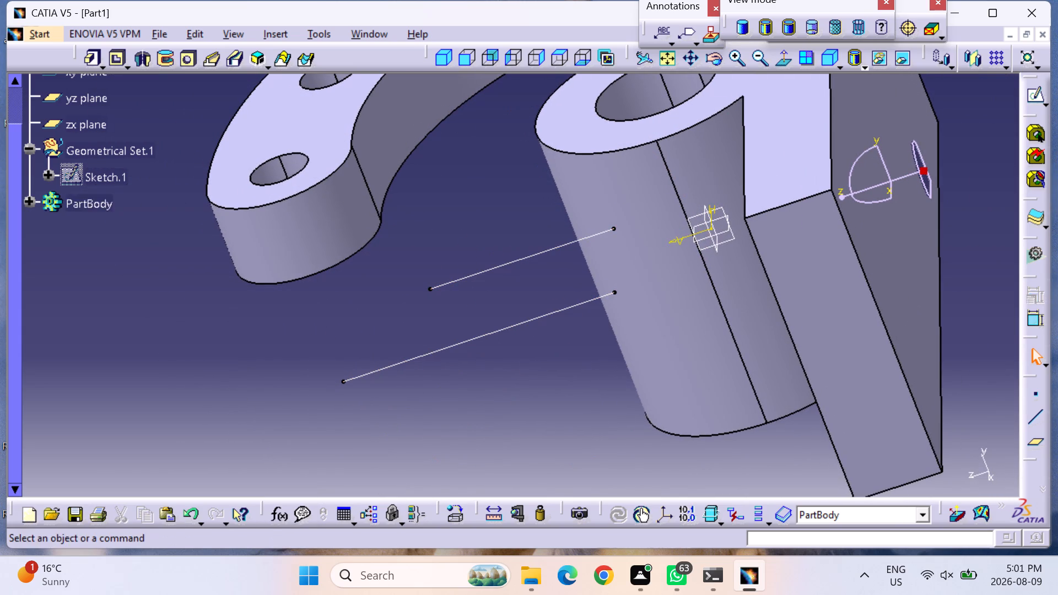
key(ctrl+z)
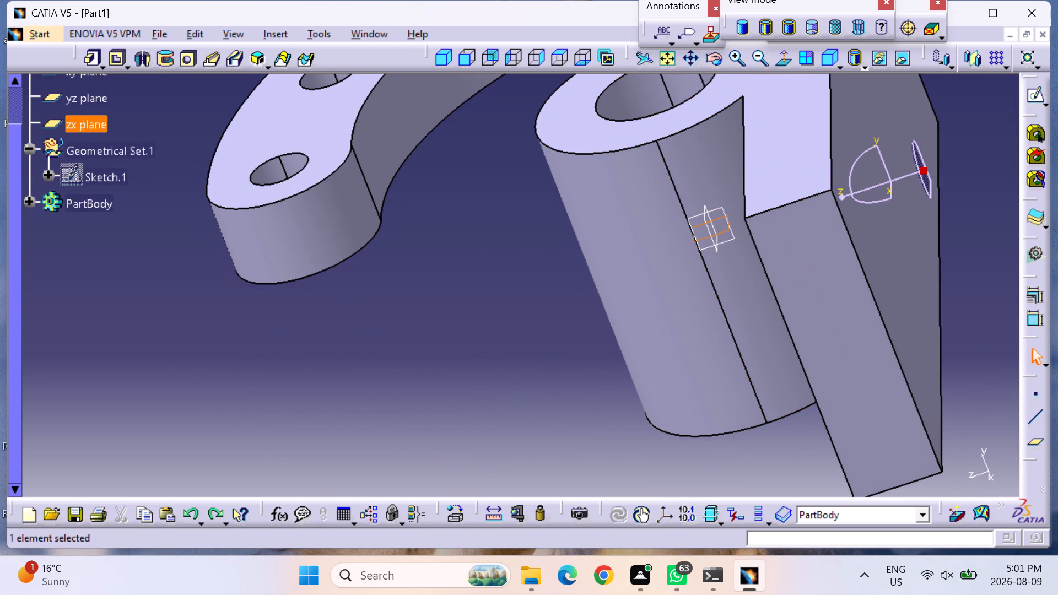
Start a new sketch on the hollow cylinder's front annular end face.
middle_drag(458, 307, 388, 431)
right_drag(448, 311, 388, 431)
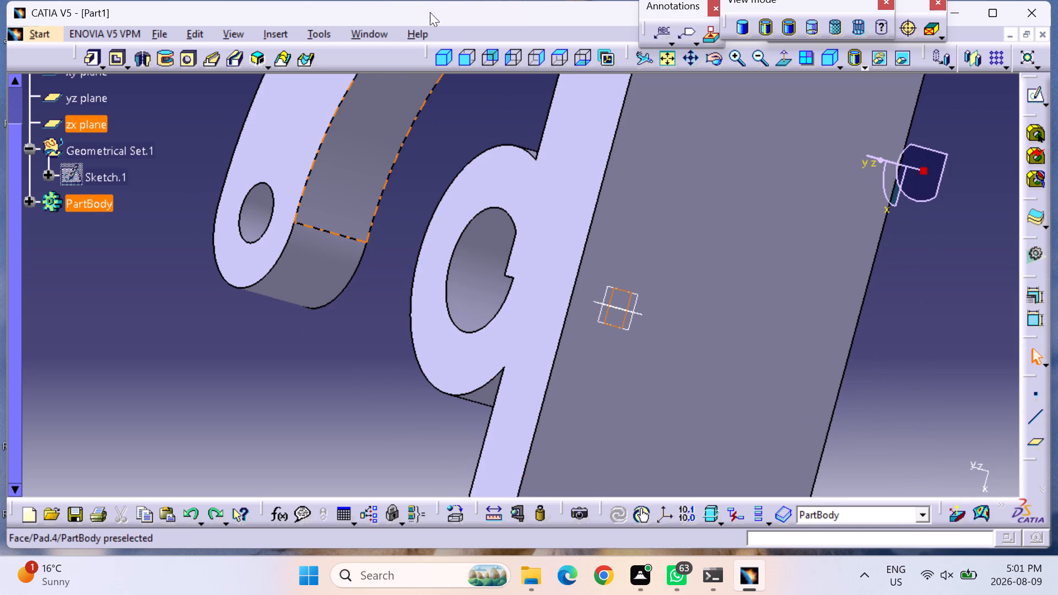
click(450, 55)
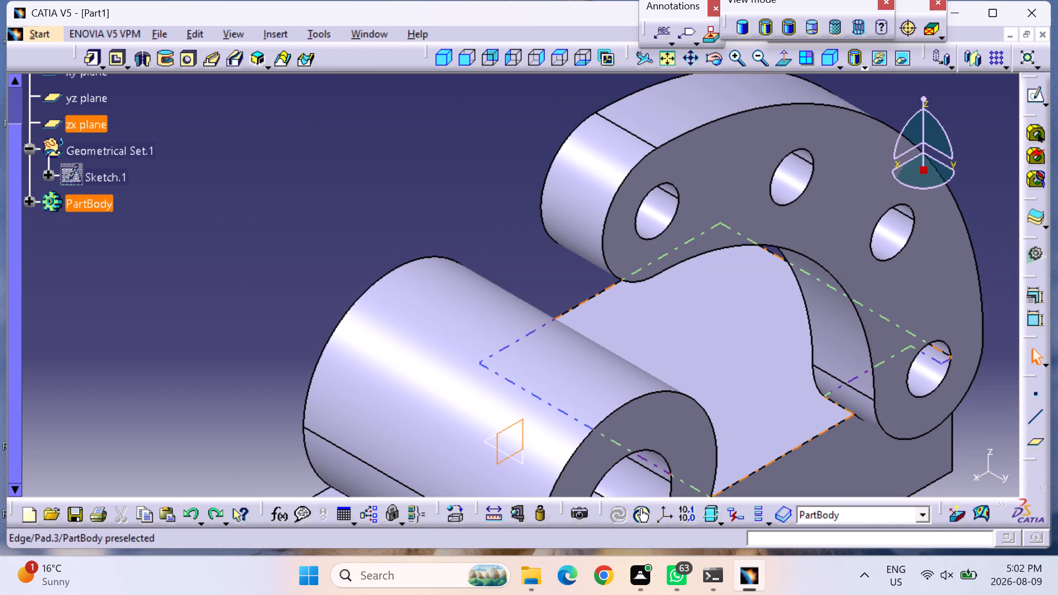
click(678, 442)
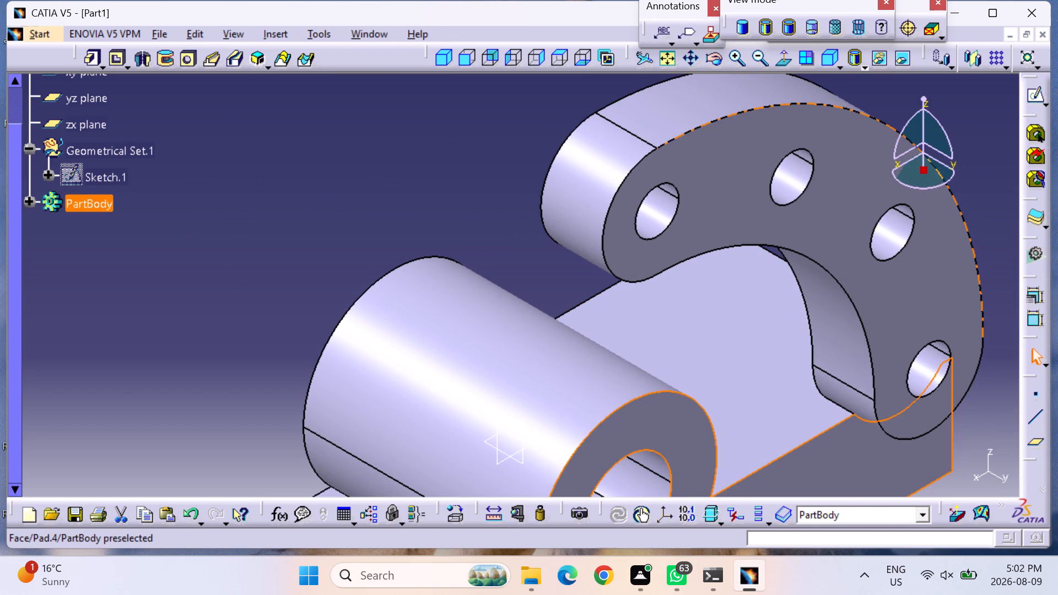
click(1035, 100)
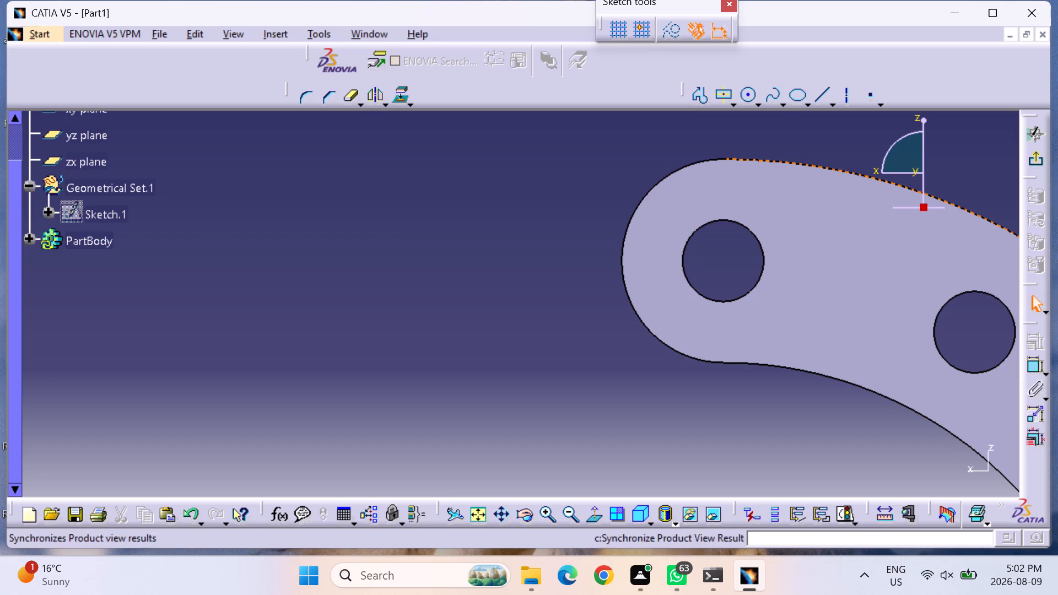
Draw a vertical profile line at H about -14.7 mm from the arm's rounded end down to the cylinder's outer edge.
click(492, 503)
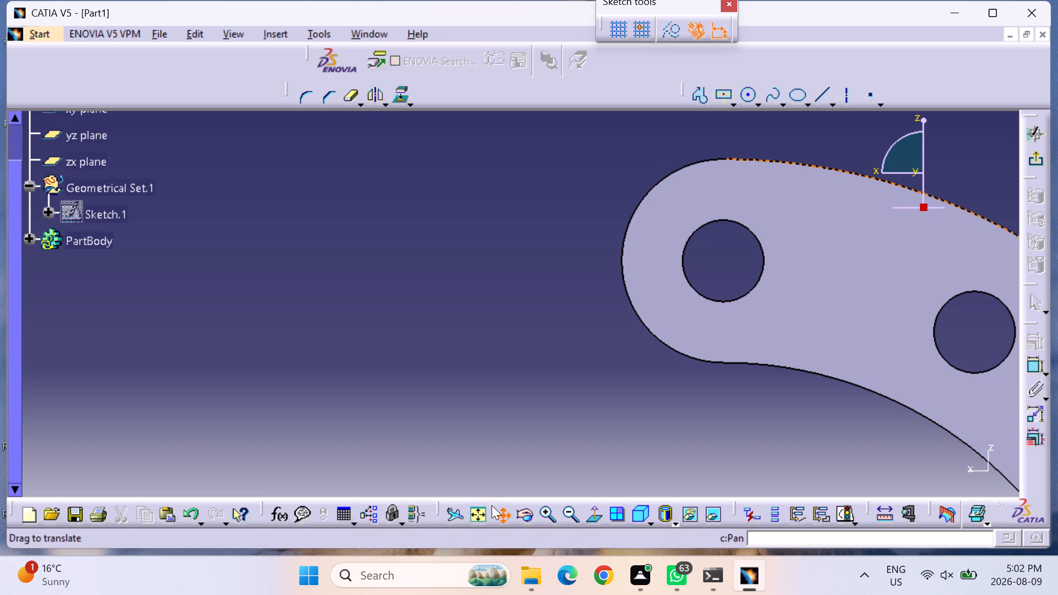
click(480, 517)
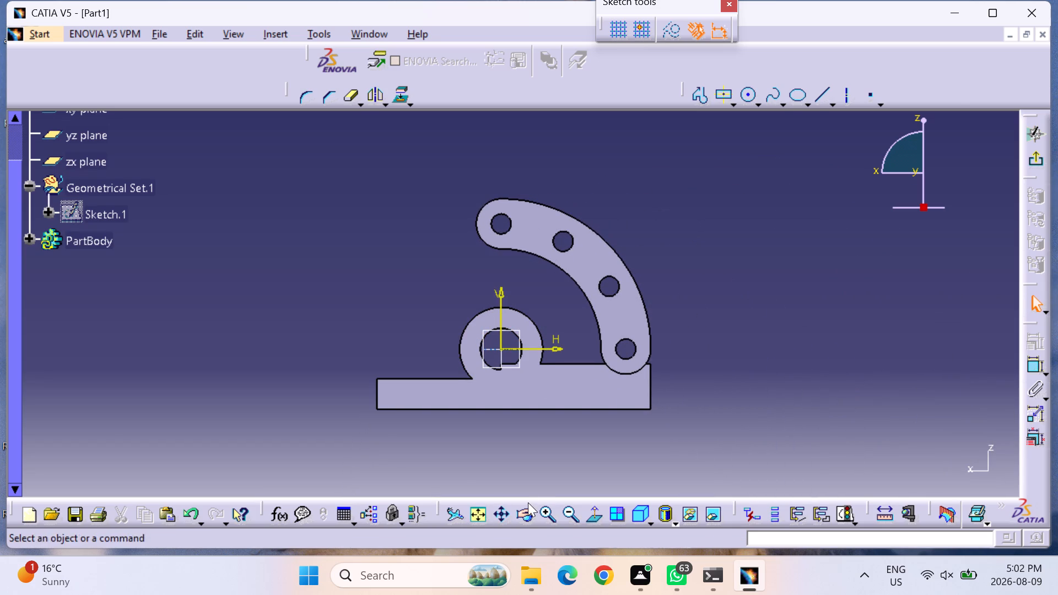
triple_click(548, 508)
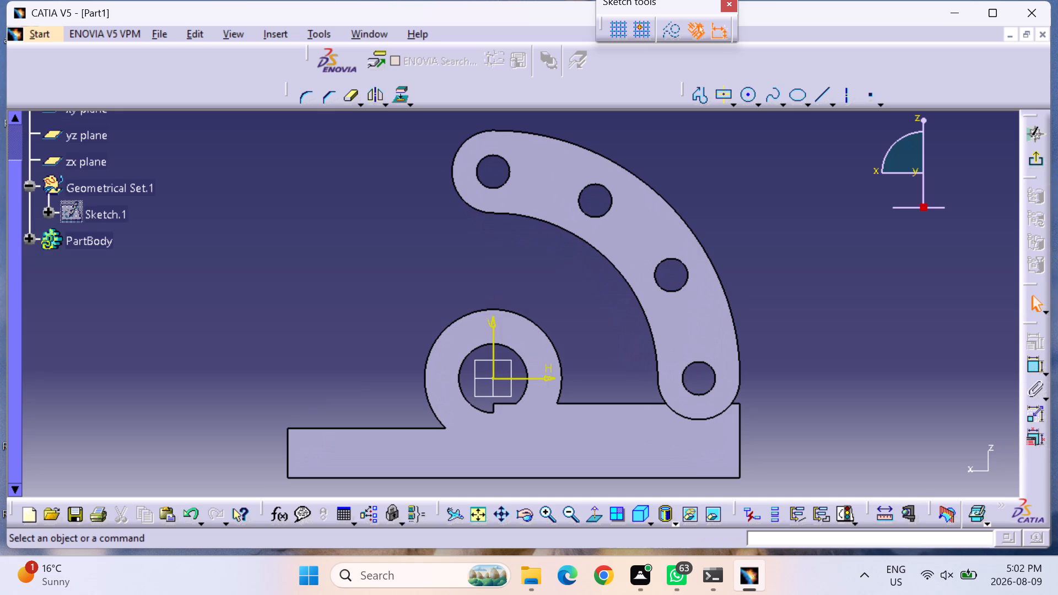
middle_drag(565, 245, 584, 286)
click(549, 506)
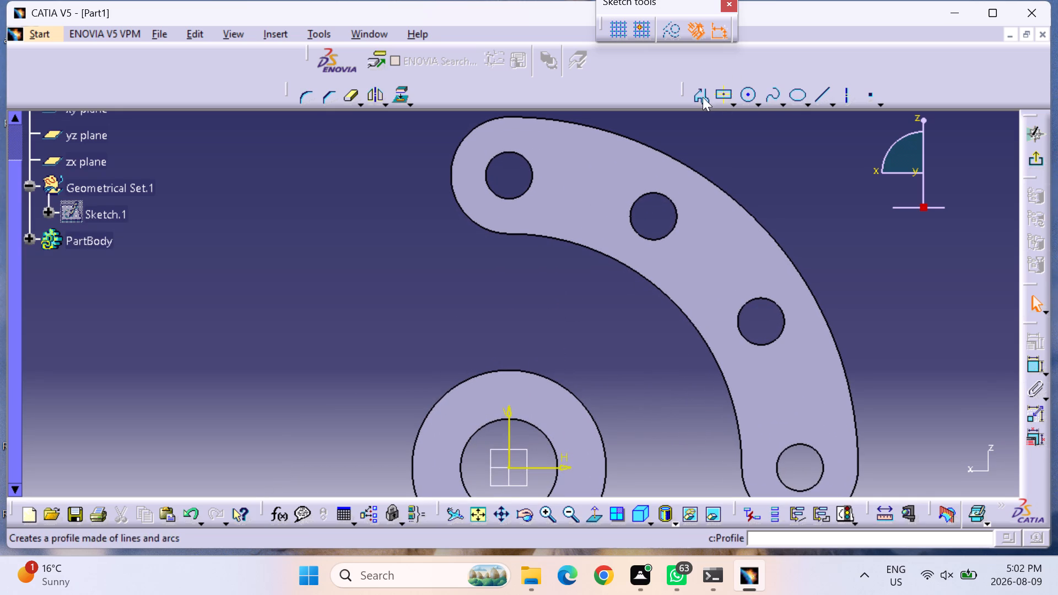
click(703, 97)
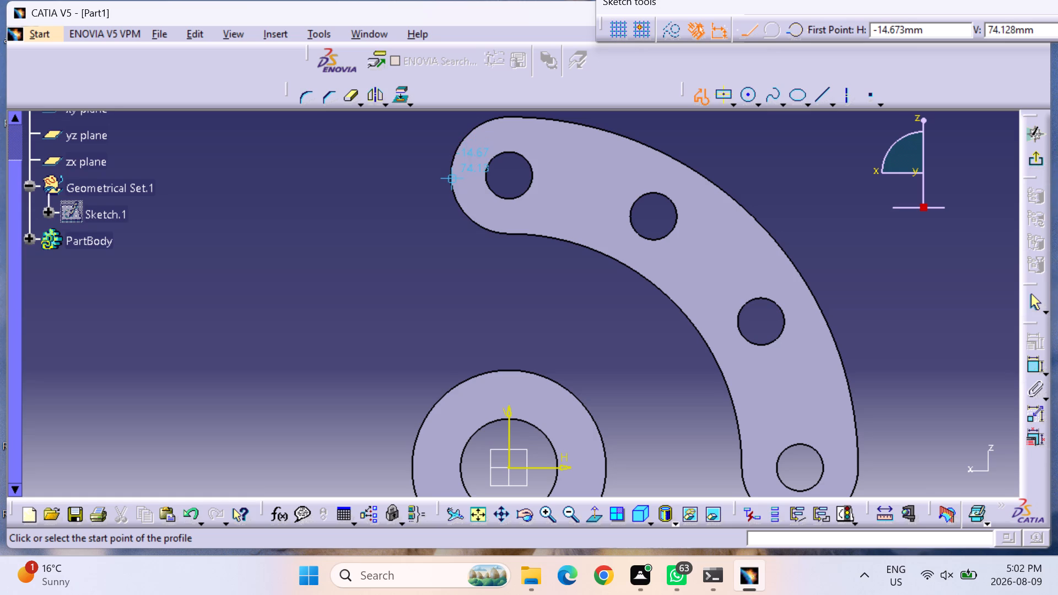
click(452, 181)
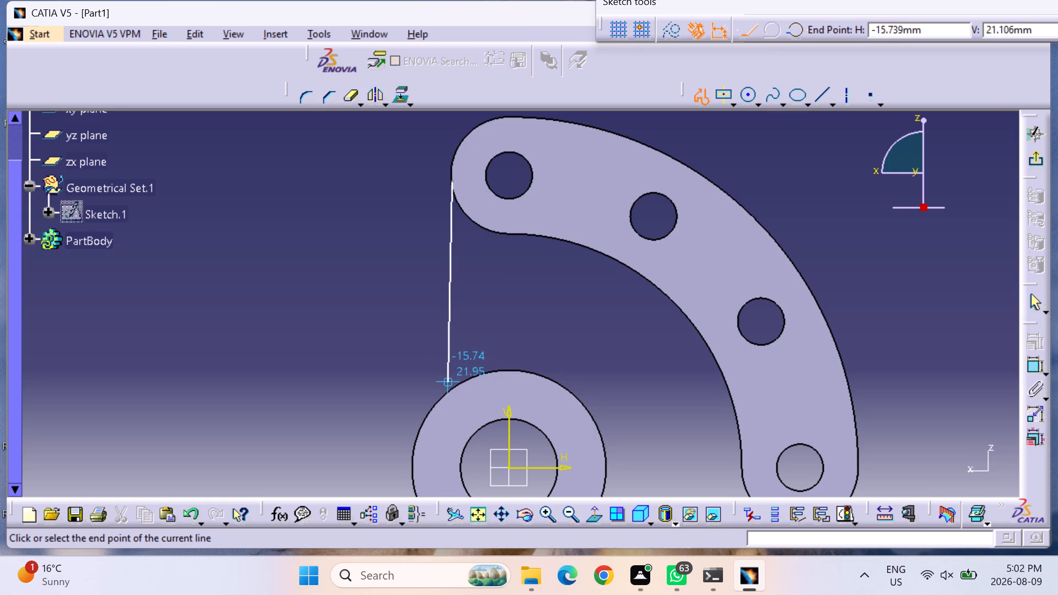
click(451, 388)
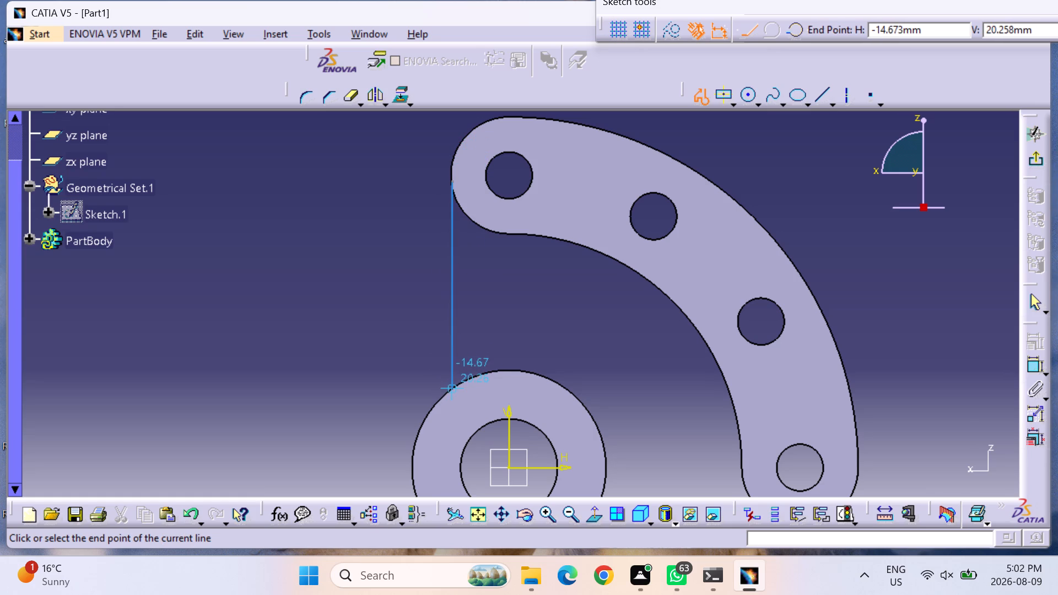
key(Escape)
key(Escape)
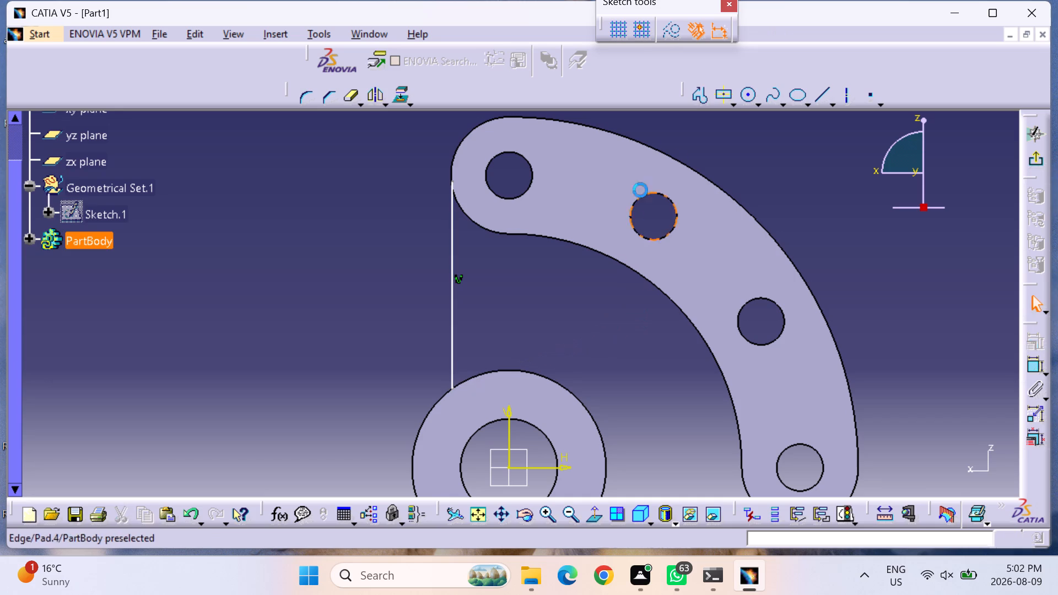
Draw a second vertical profile line at H about 13.2 mm from the cylinder's outer edge up to the arm's inner curve.
click(695, 99)
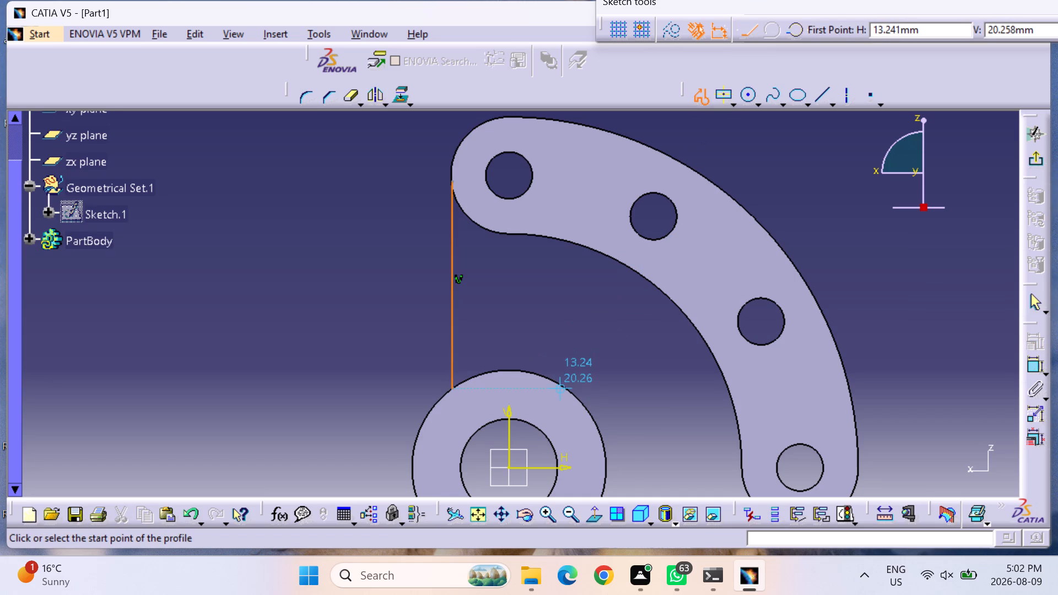
click(562, 386)
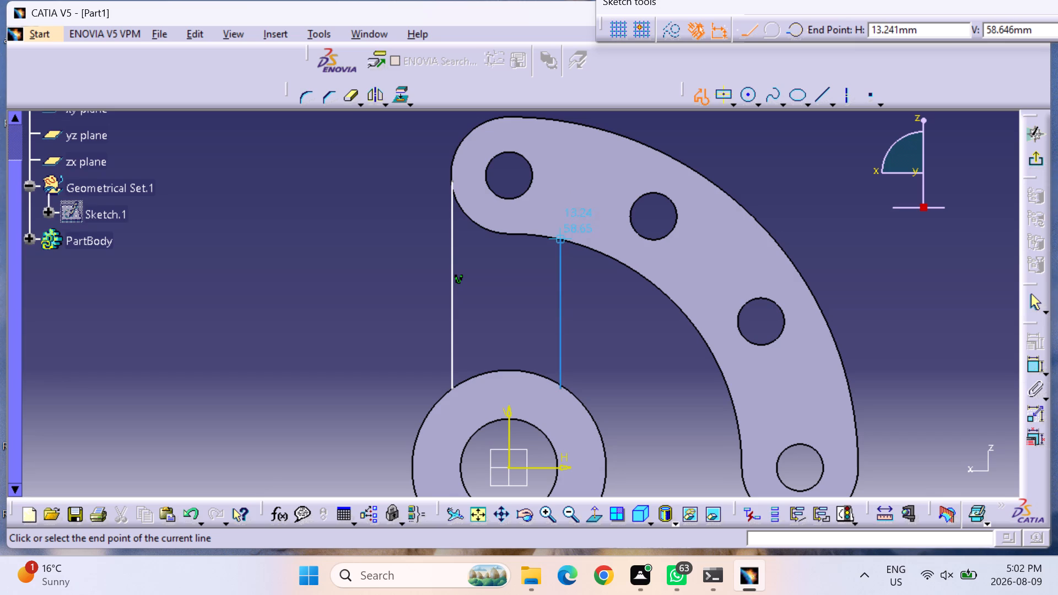
click(558, 239)
key(Escape)
key(Escape)
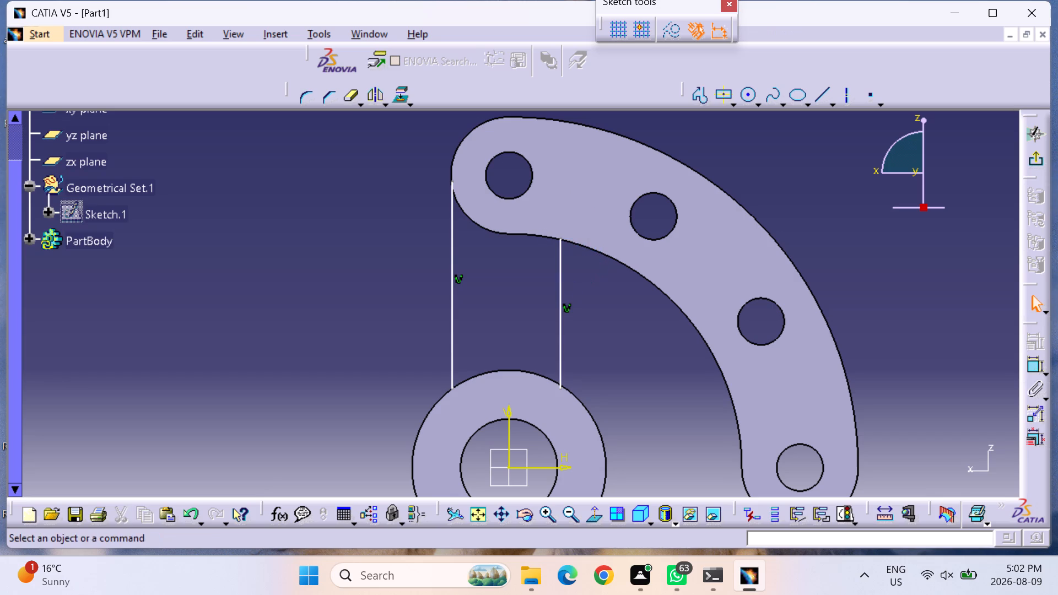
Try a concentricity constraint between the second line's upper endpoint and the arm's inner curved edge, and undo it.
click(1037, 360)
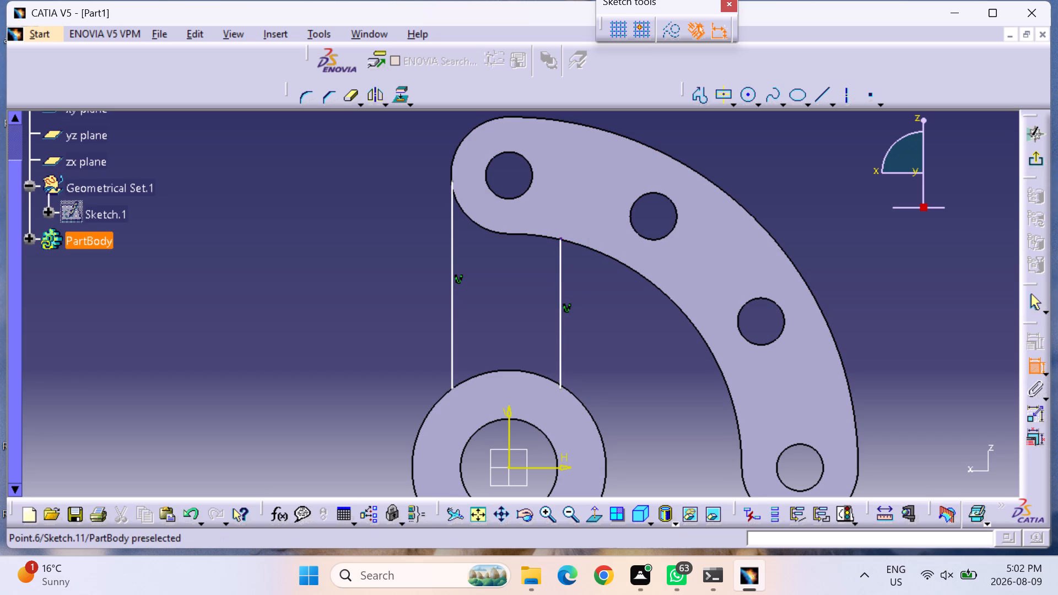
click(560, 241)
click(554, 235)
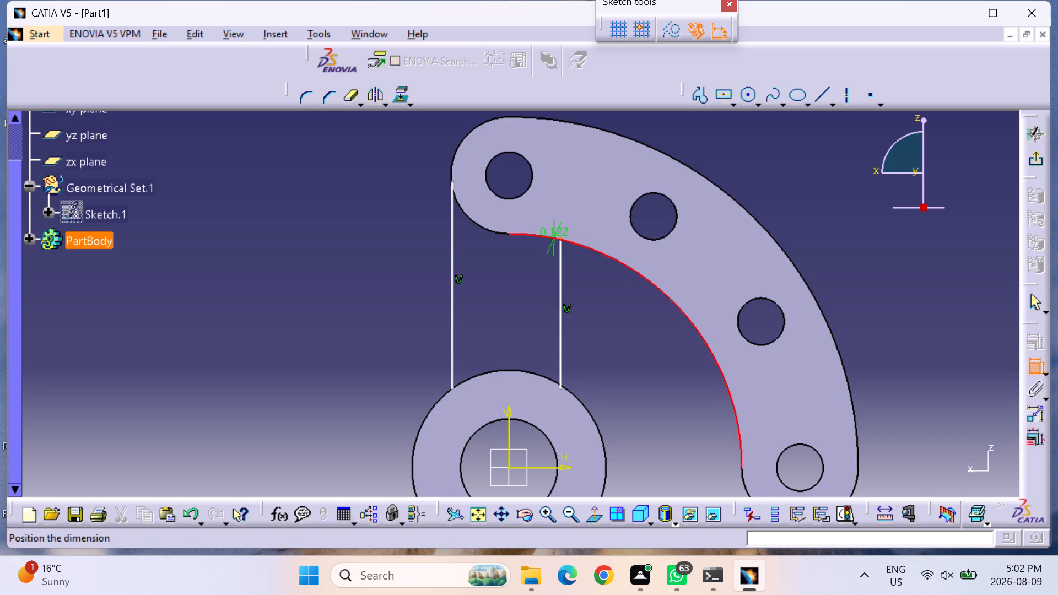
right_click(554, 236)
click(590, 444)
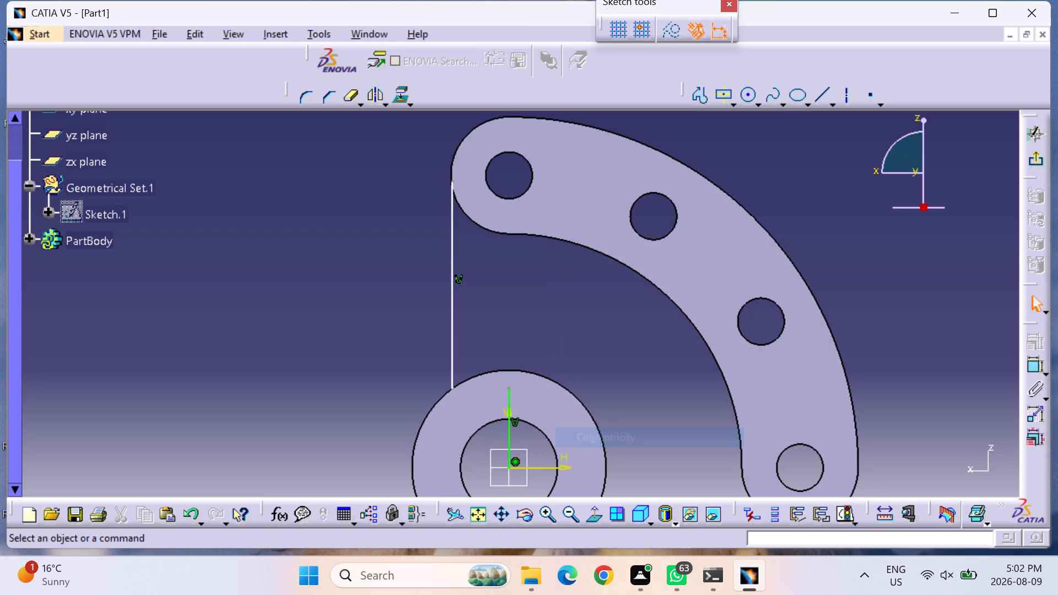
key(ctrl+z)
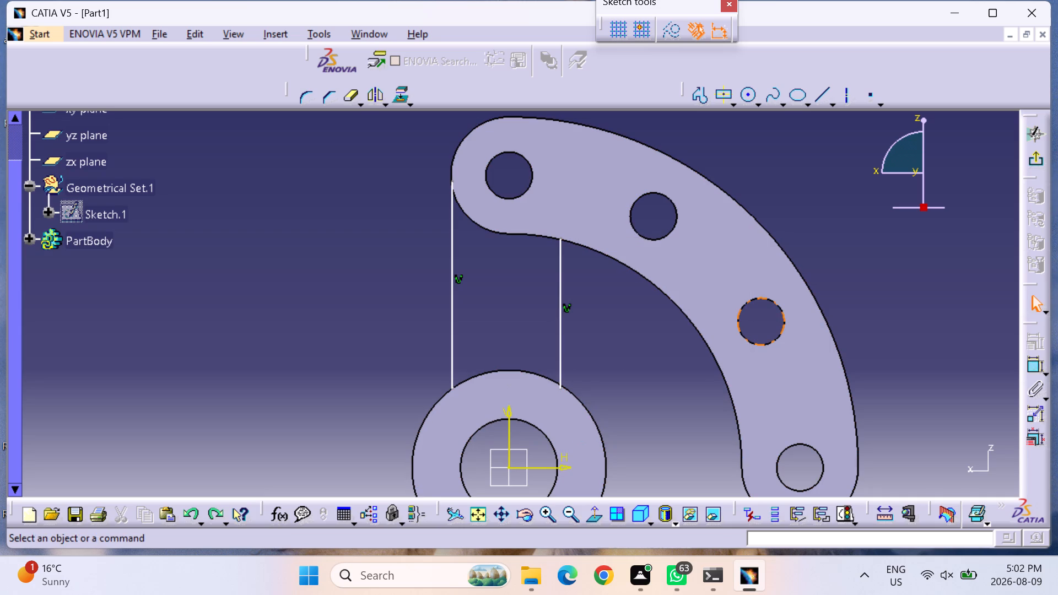
Constrain the second vertical line's upper endpoint coincident with the arm's inner curved edge.
click(1034, 366)
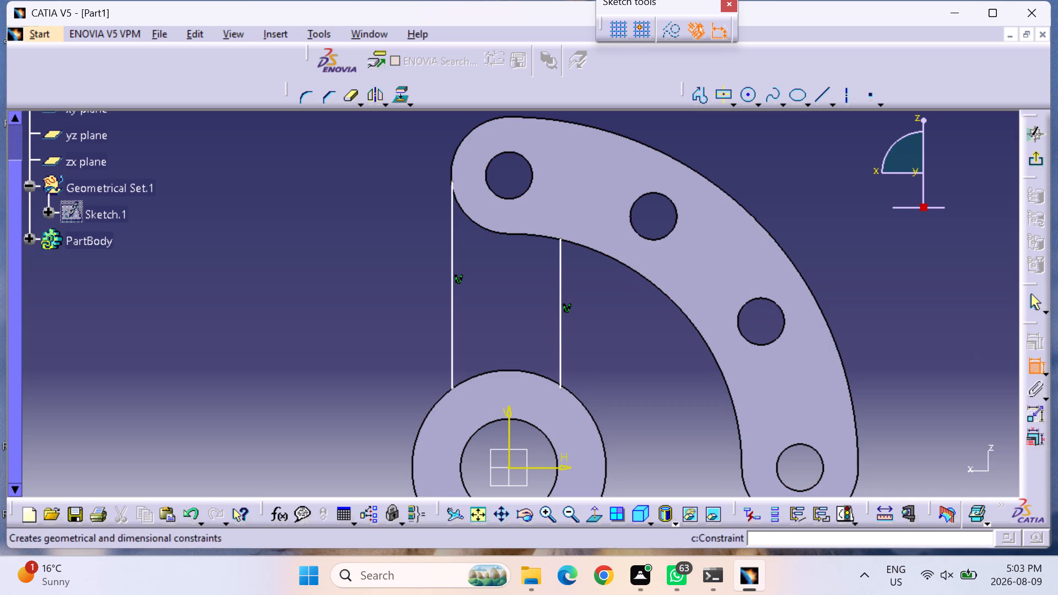
click(562, 239)
click(554, 240)
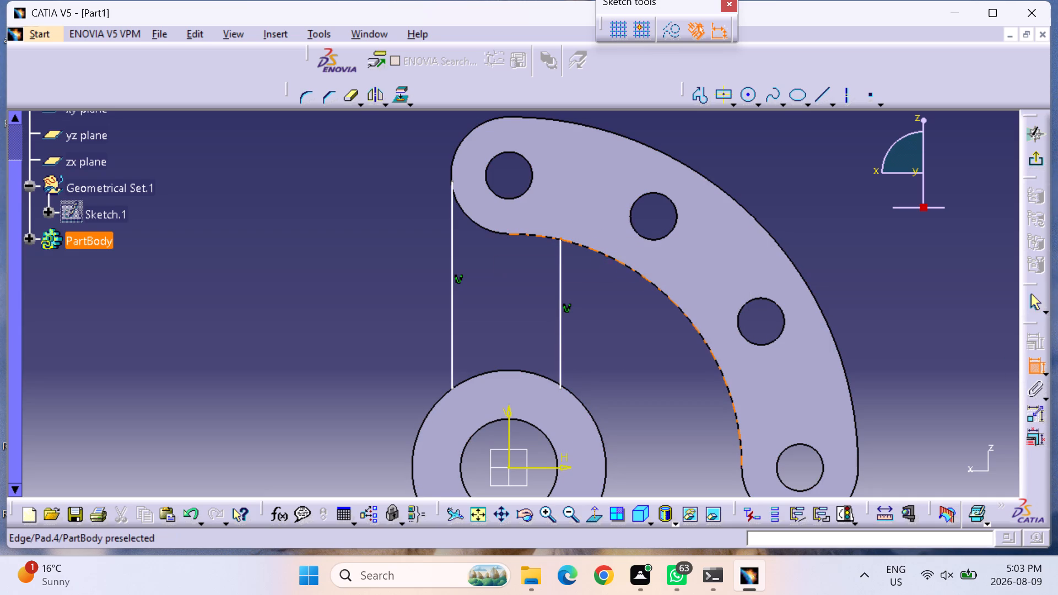
right_click(570, 261)
click(634, 401)
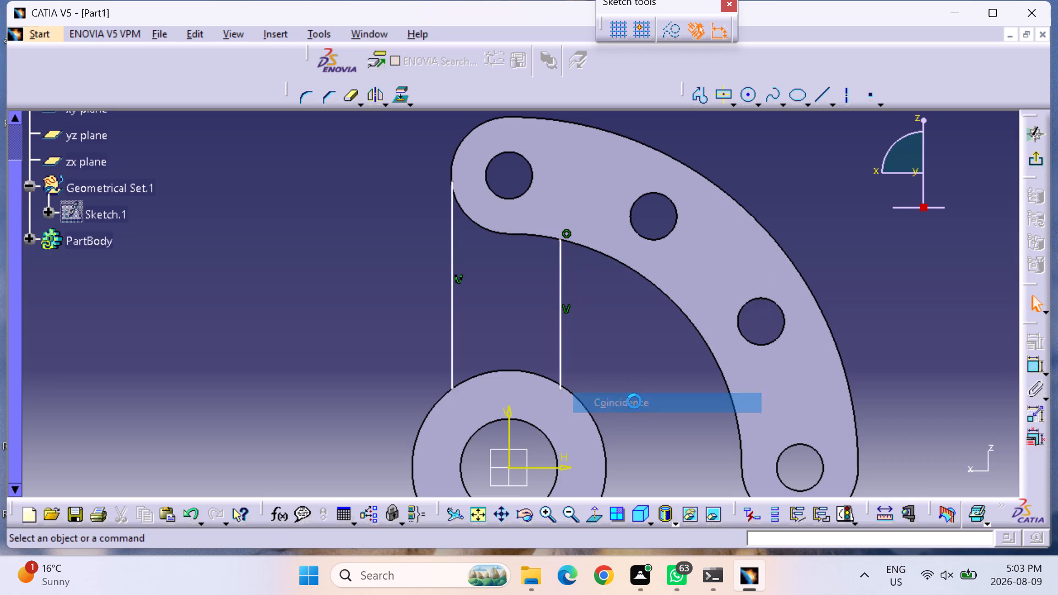
Constrain the second vertical line's lower endpoint coincident with the cylinder's outer circular edge.
click(1035, 361)
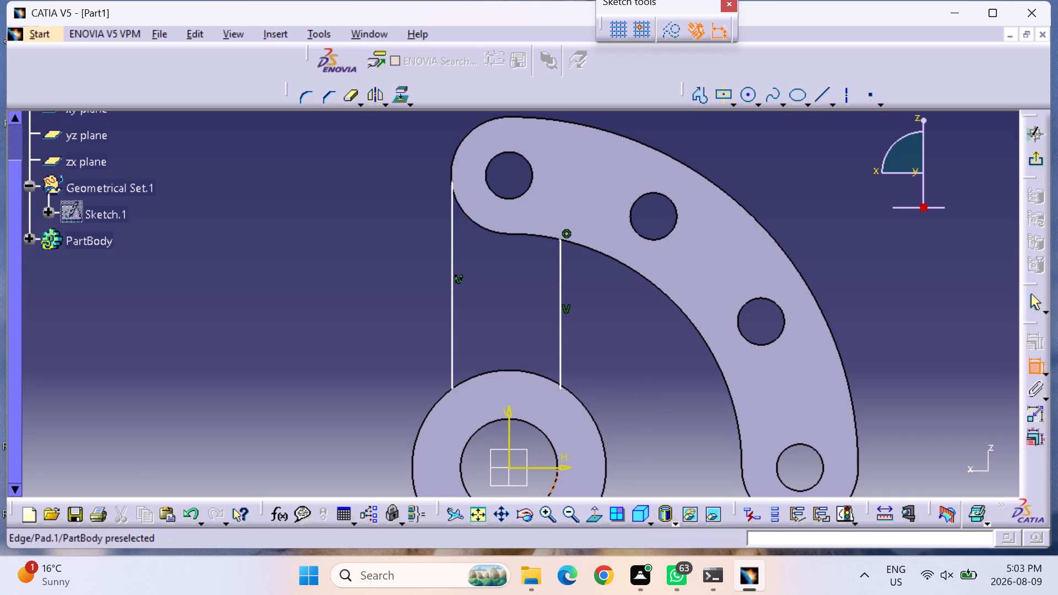
click(560, 391)
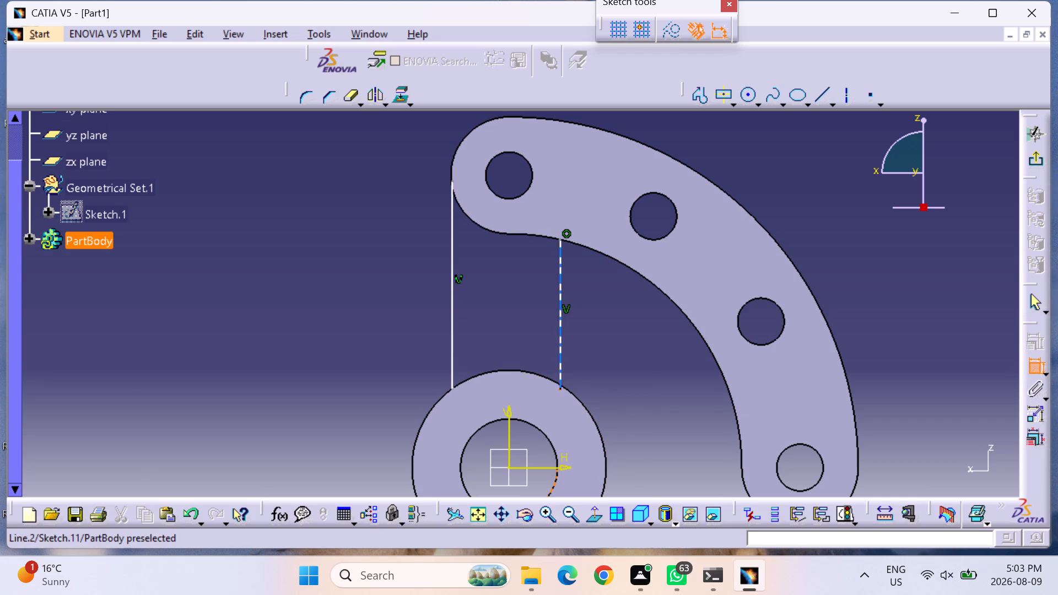
click(554, 380)
right_click(554, 380)
click(606, 364)
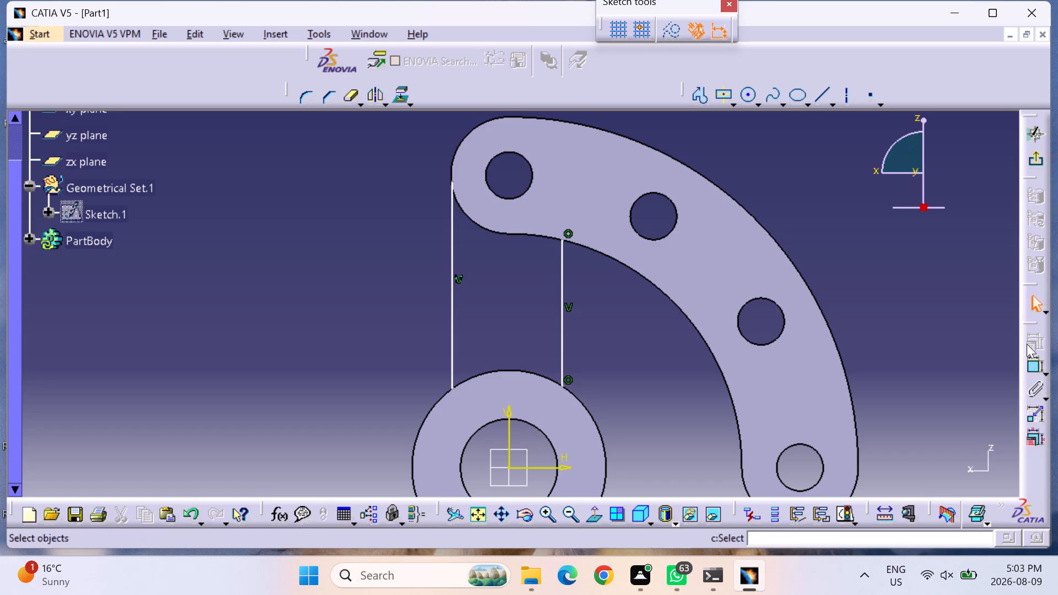
Constrain the outer vertical line tangent to the arm's rounded end.
click(1028, 367)
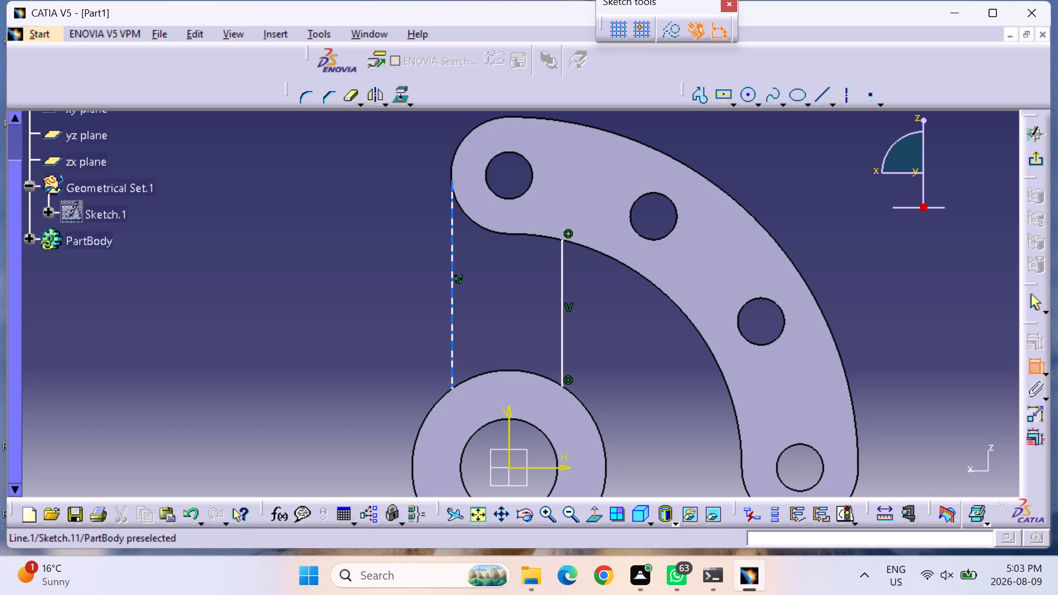
click(450, 209)
click(466, 212)
right_click(466, 212)
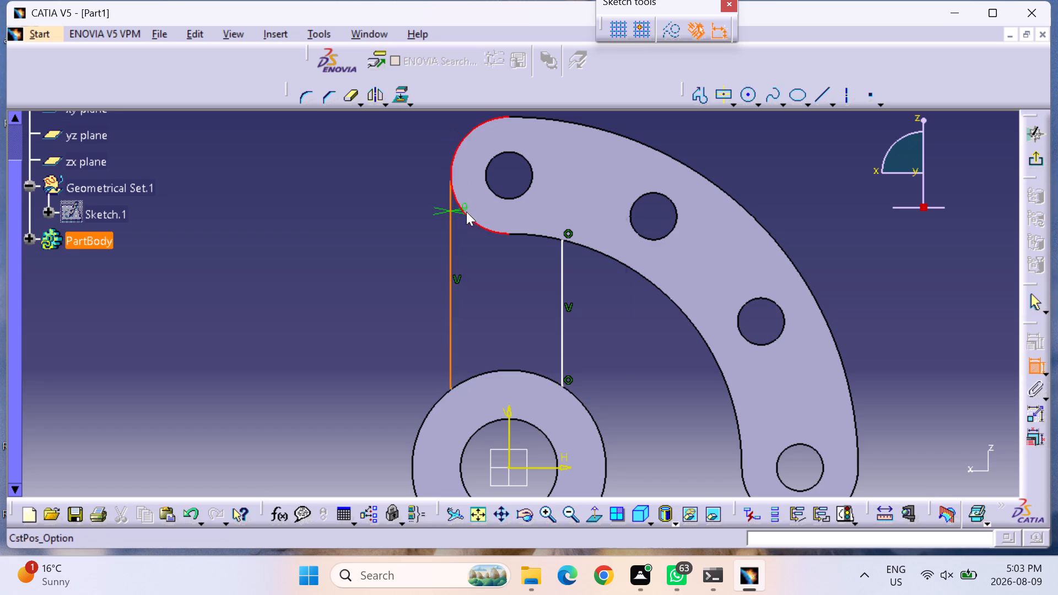
click(515, 359)
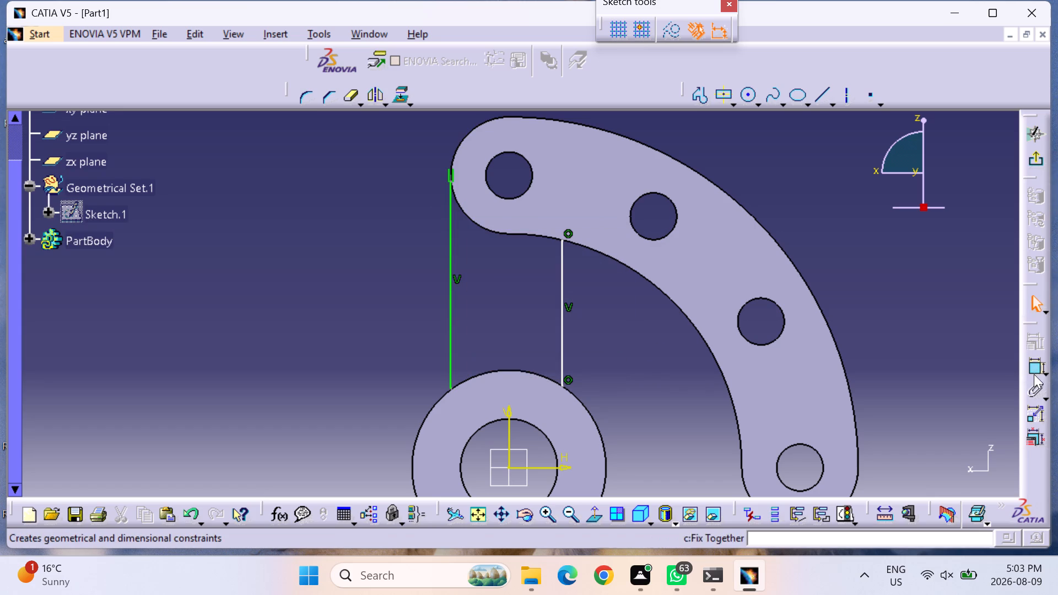
Constrain the outer vertical line's lower endpoint coincident with the cylinder's outer circular edge.
click(1031, 363)
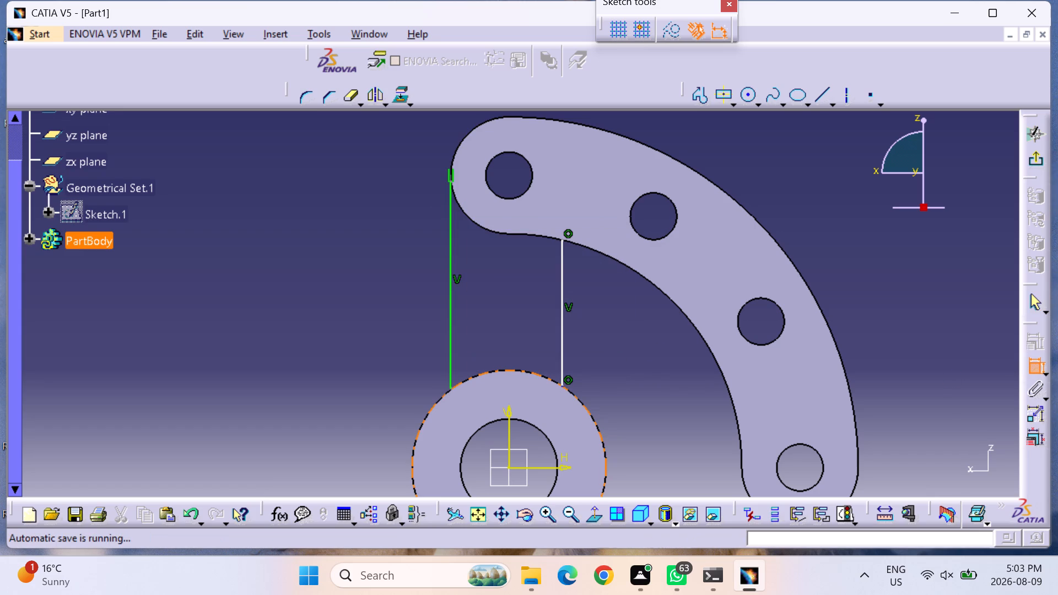
click(455, 385)
click(451, 385)
right_click(451, 380)
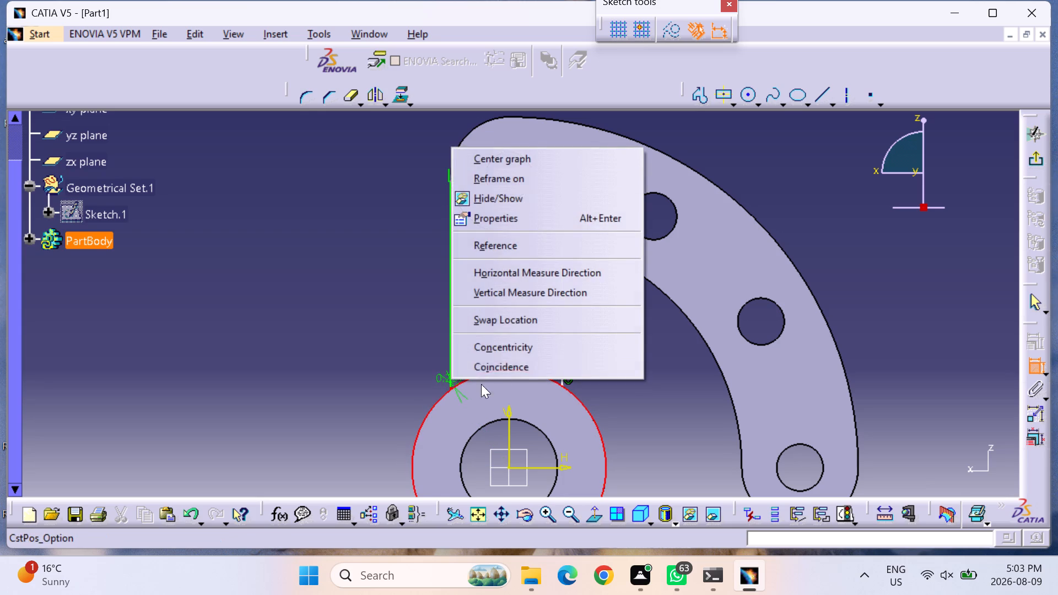
click(505, 368)
click(639, 354)
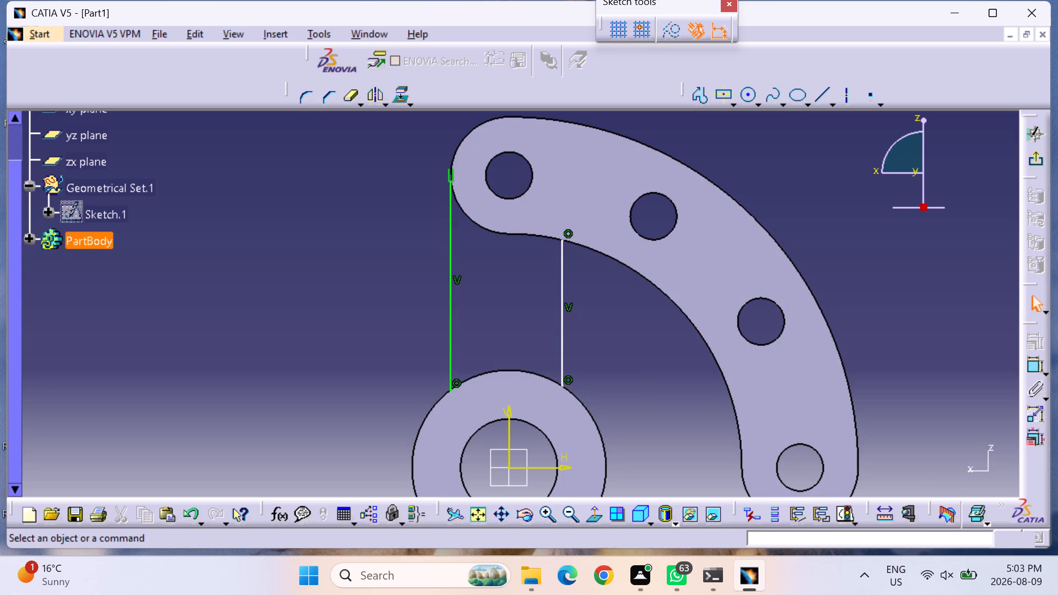
Dimension the distance between the two vertical lines as 30 mm and exit the sketch.
click(1026, 365)
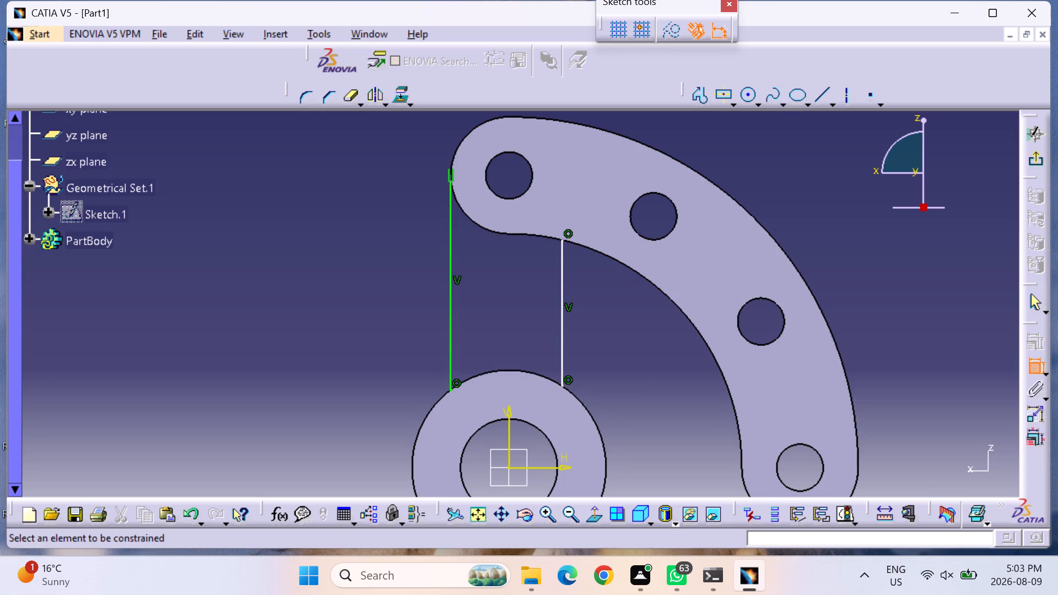
click(446, 332)
click(452, 334)
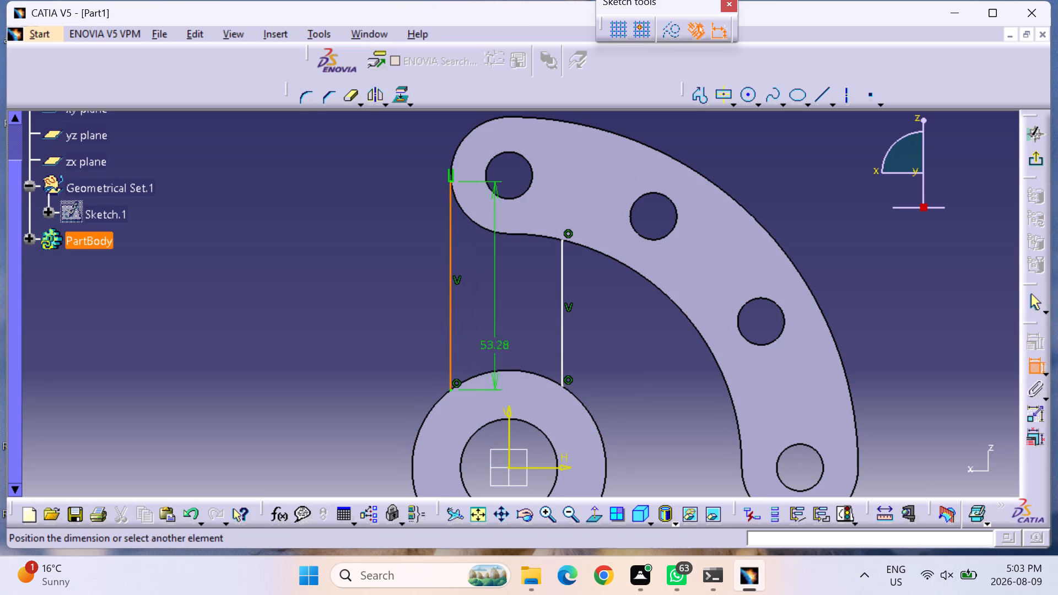
click(562, 359)
click(526, 333)
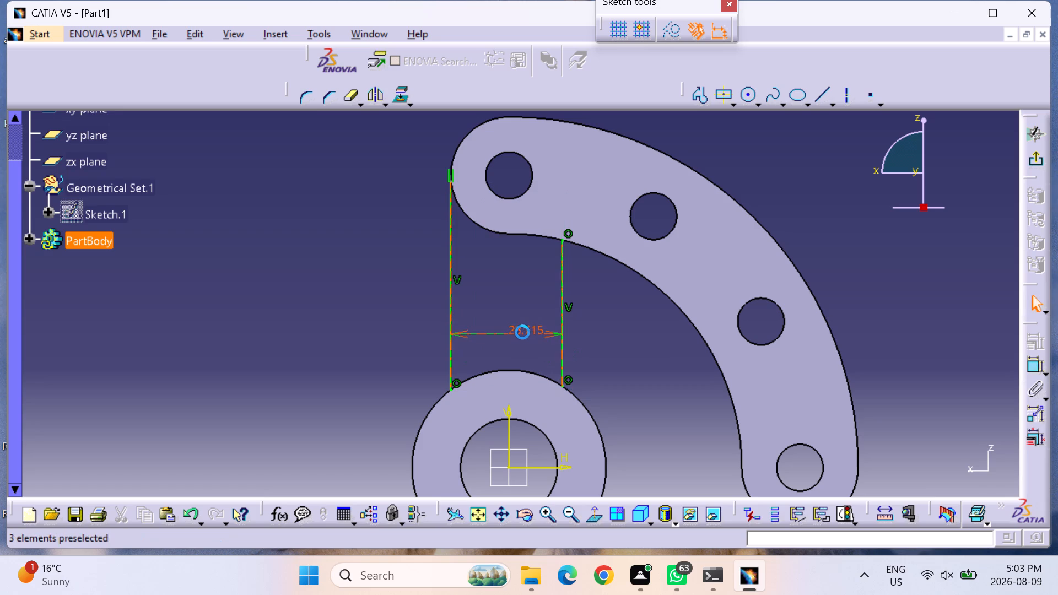
double_click(522, 332)
text(30)
key(Return)
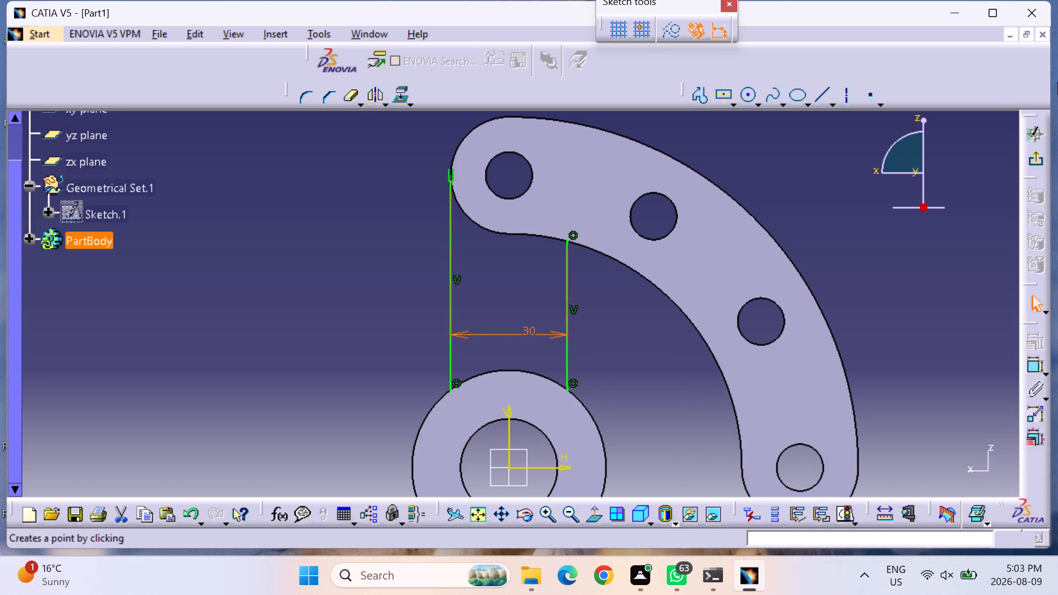
click(1036, 155)
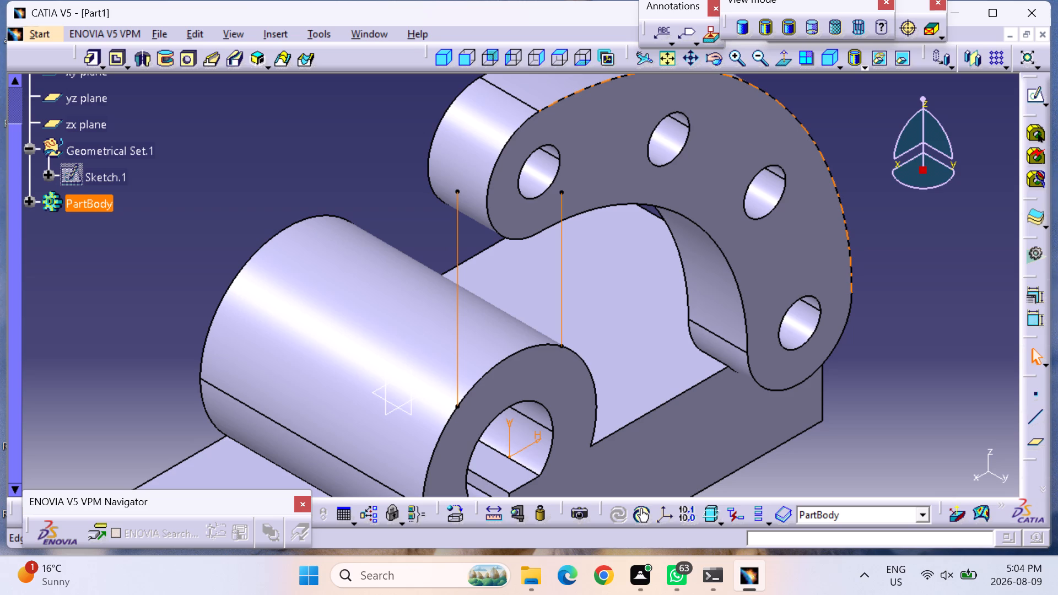
Start a new sketch on the cylinder's end face and draw a horizontal line joining the two vertical lines' lower endpoints.
click(533, 377)
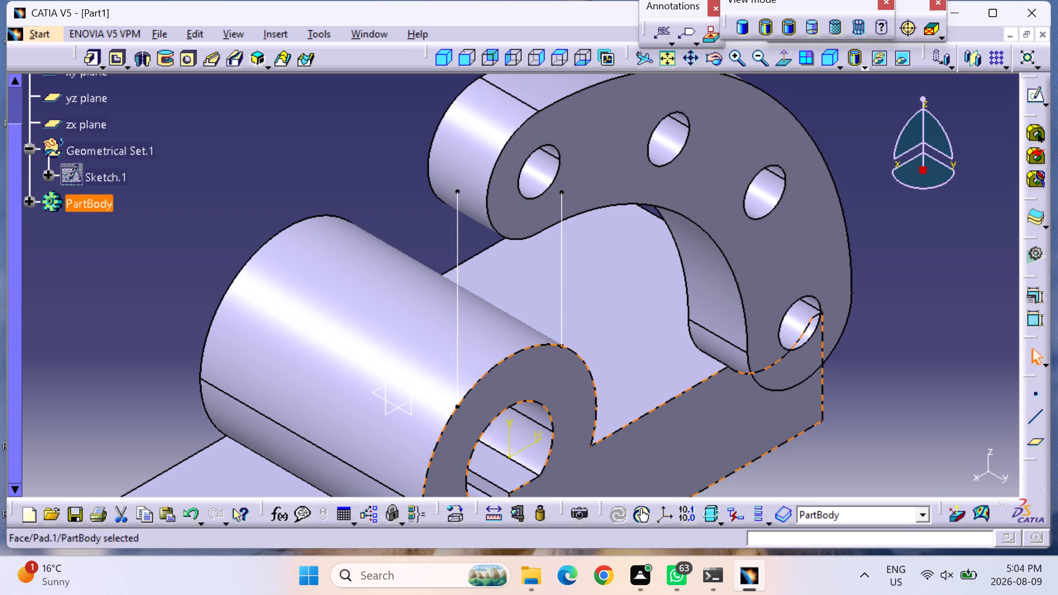
click(1036, 99)
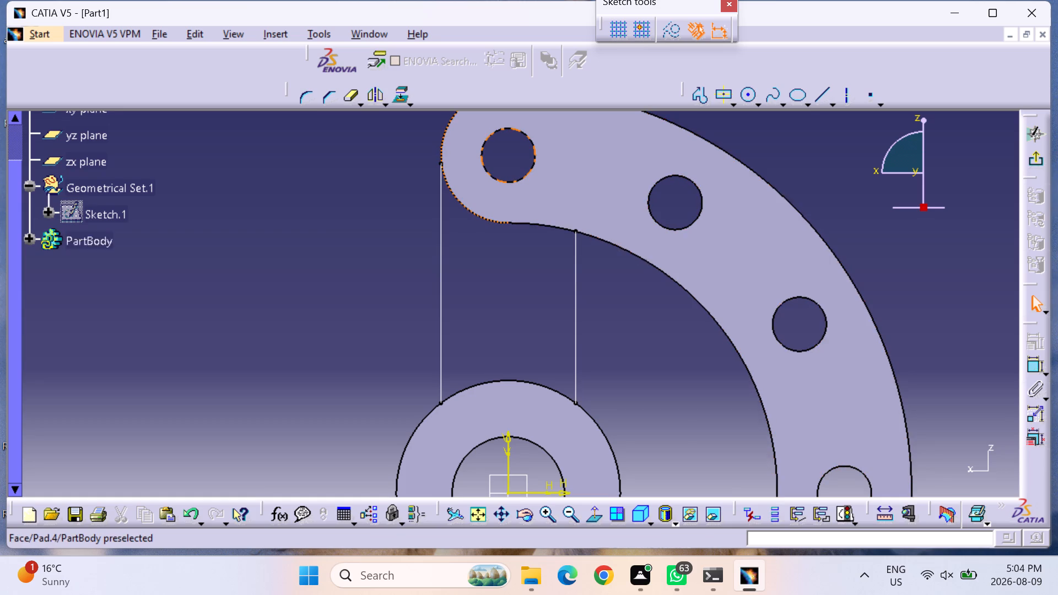
click(704, 101)
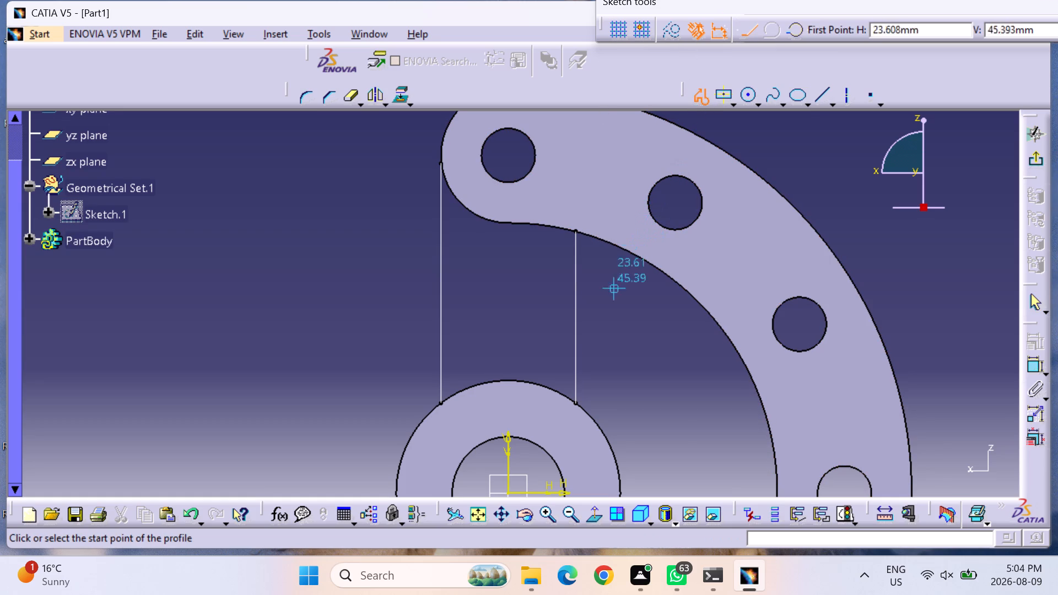
click(438, 402)
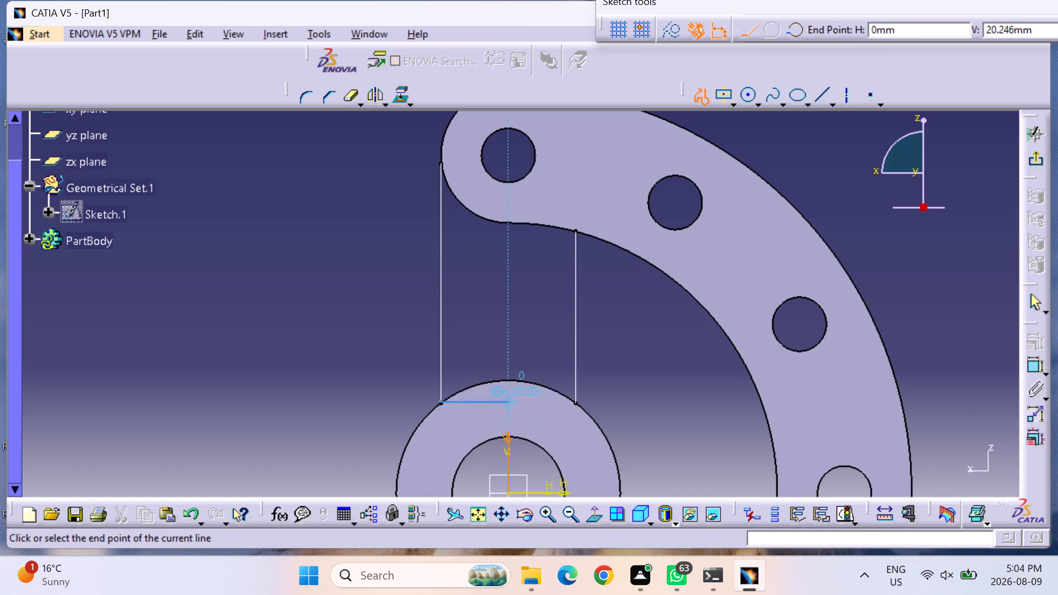
click(576, 404)
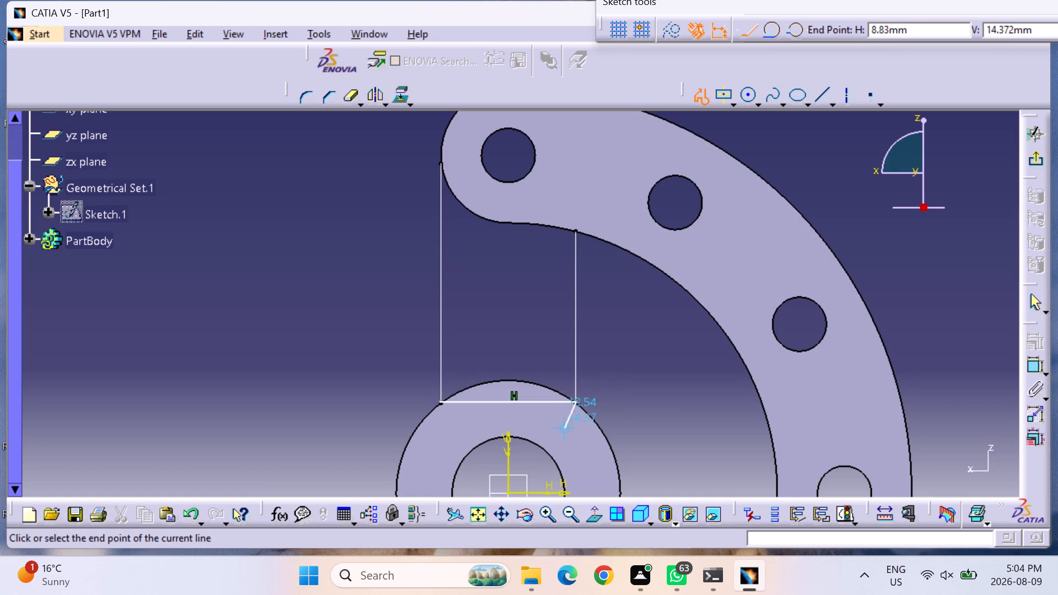
key(Escape)
key(Escape)
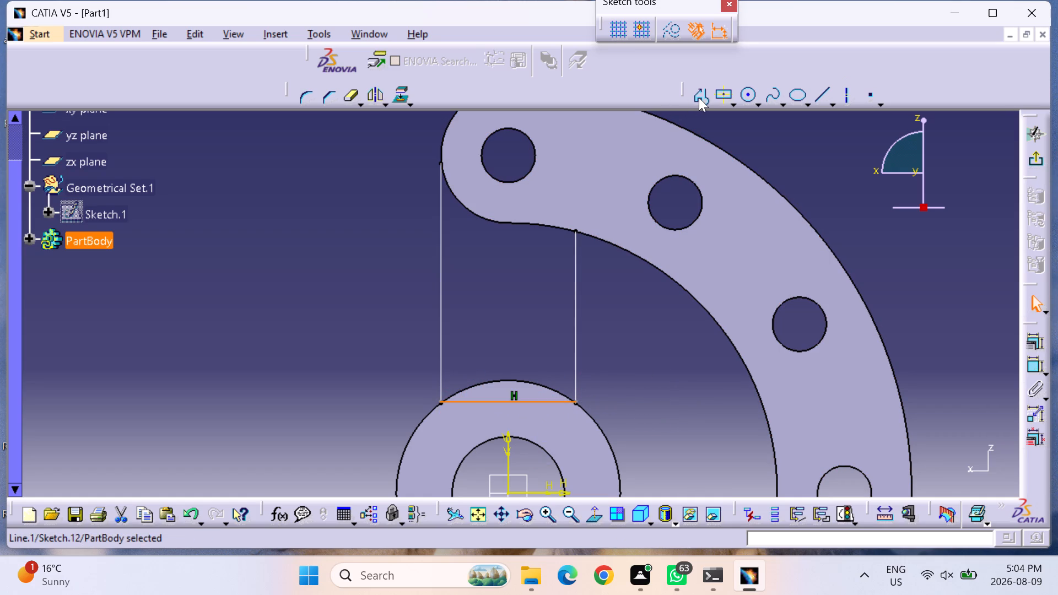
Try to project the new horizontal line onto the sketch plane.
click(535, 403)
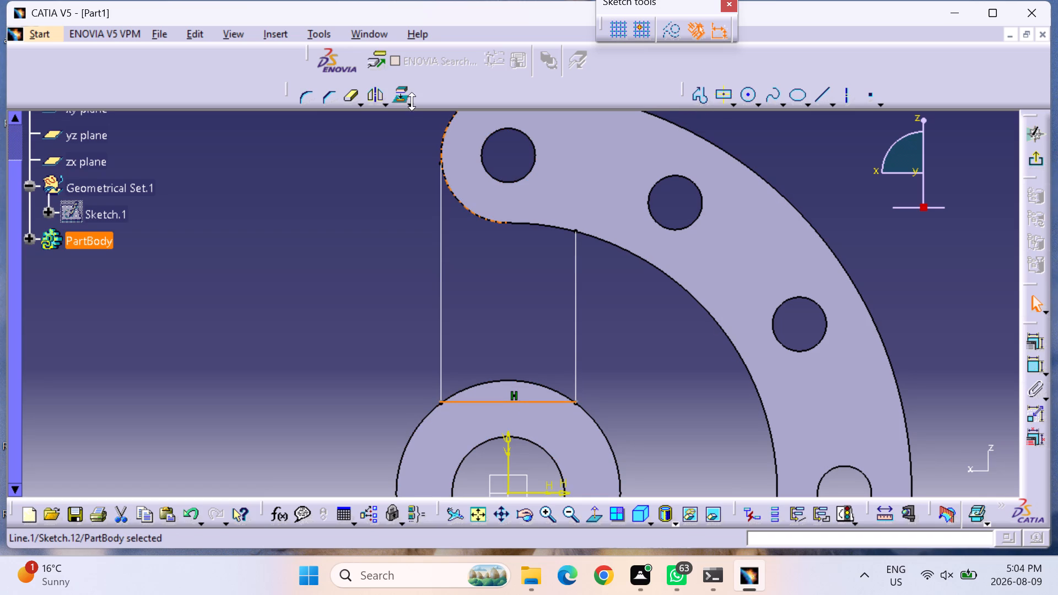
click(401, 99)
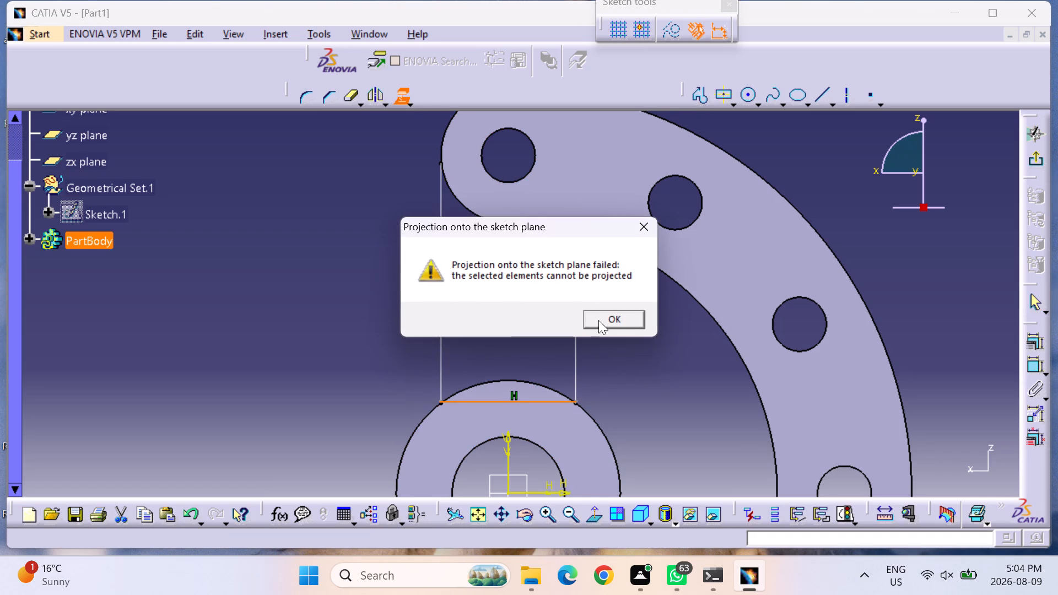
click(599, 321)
Draw a horizontal line about 30 mm long from the outer line's upper endpoint, and a short vertical down to the inner line's upper endpoint.
click(698, 96)
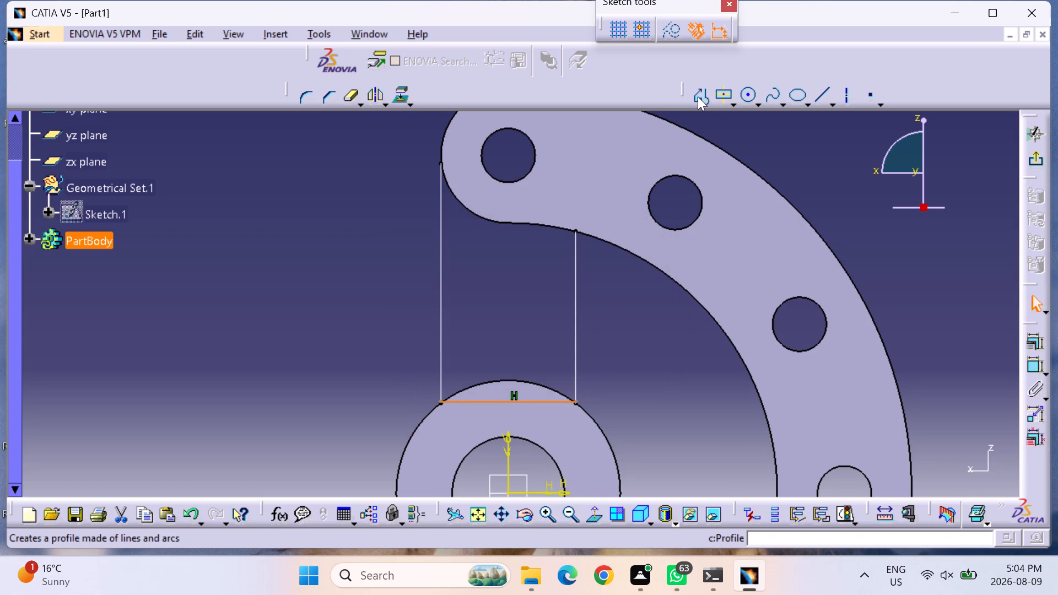
click(440, 163)
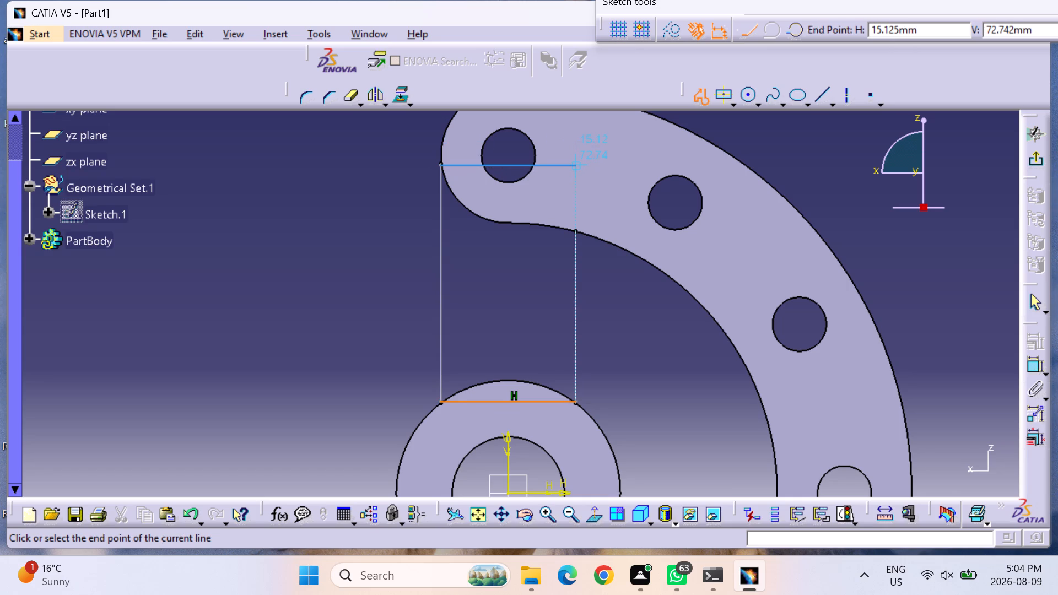
click(573, 164)
click(577, 229)
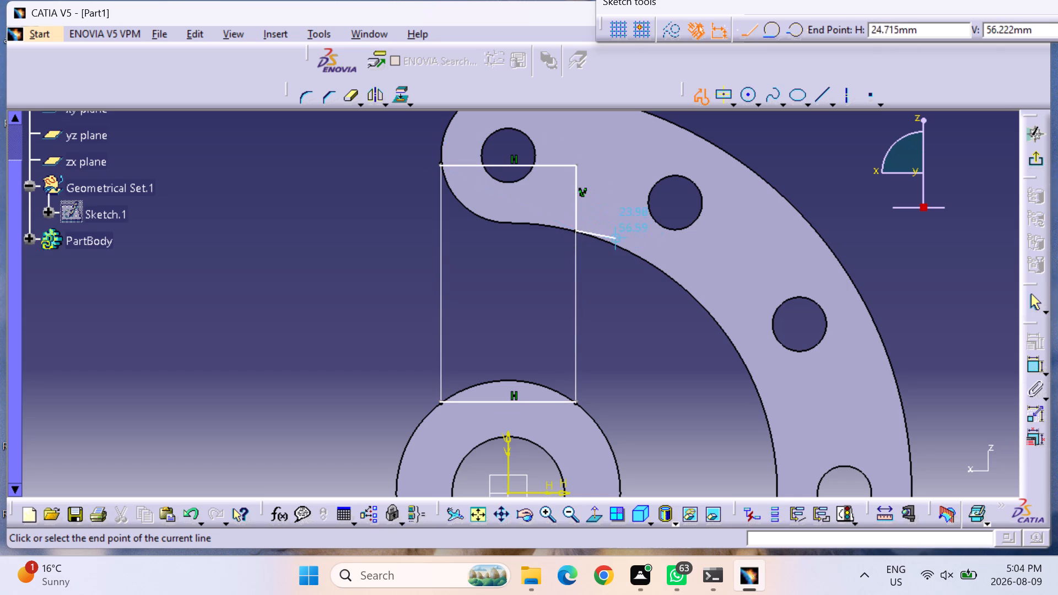
key(Escape)
key(Escape)
key(Escape)
key(Escape)
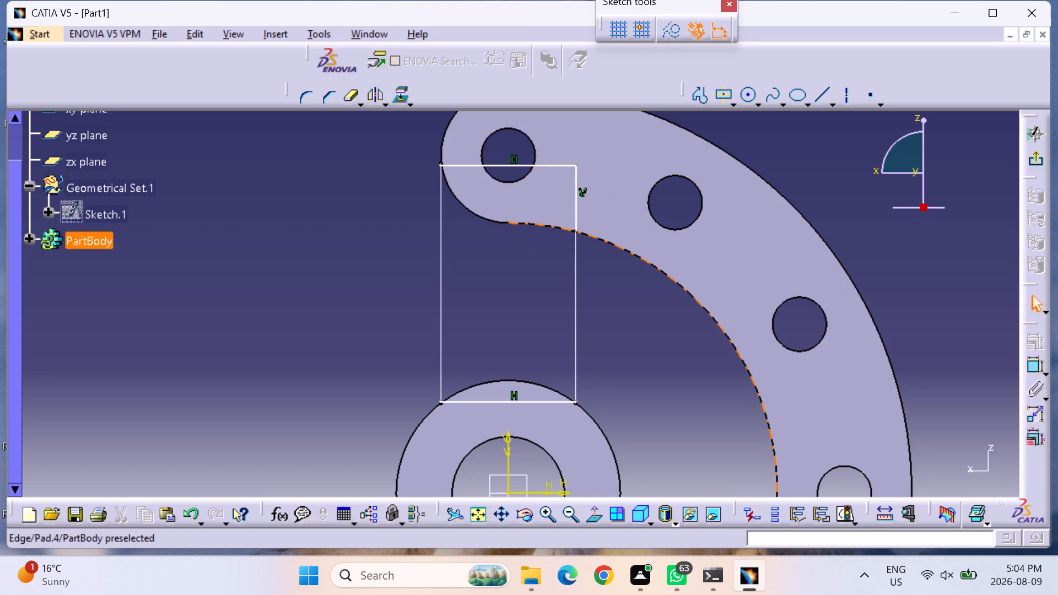
Dimension the upper horizontal line's length as 30 mm.
click(1030, 367)
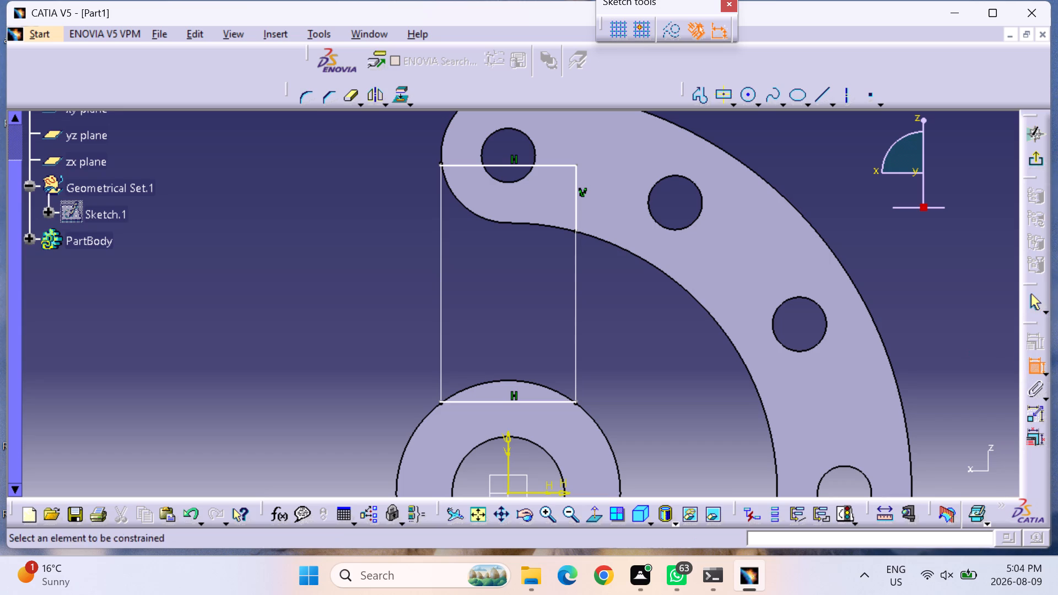
click(553, 166)
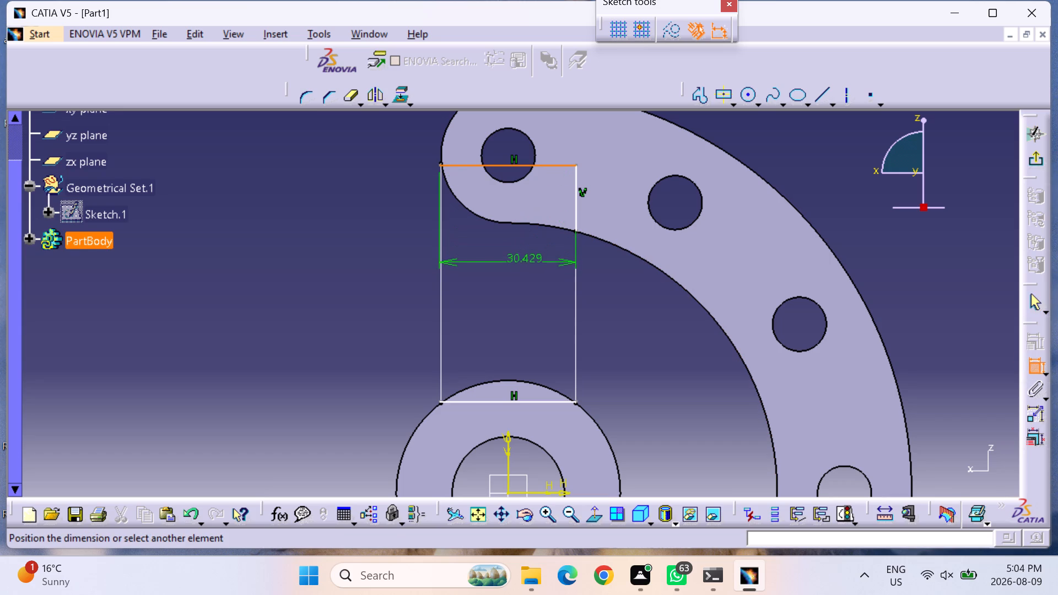
click(525, 261)
double_click(525, 258)
text(30)
key(Return)
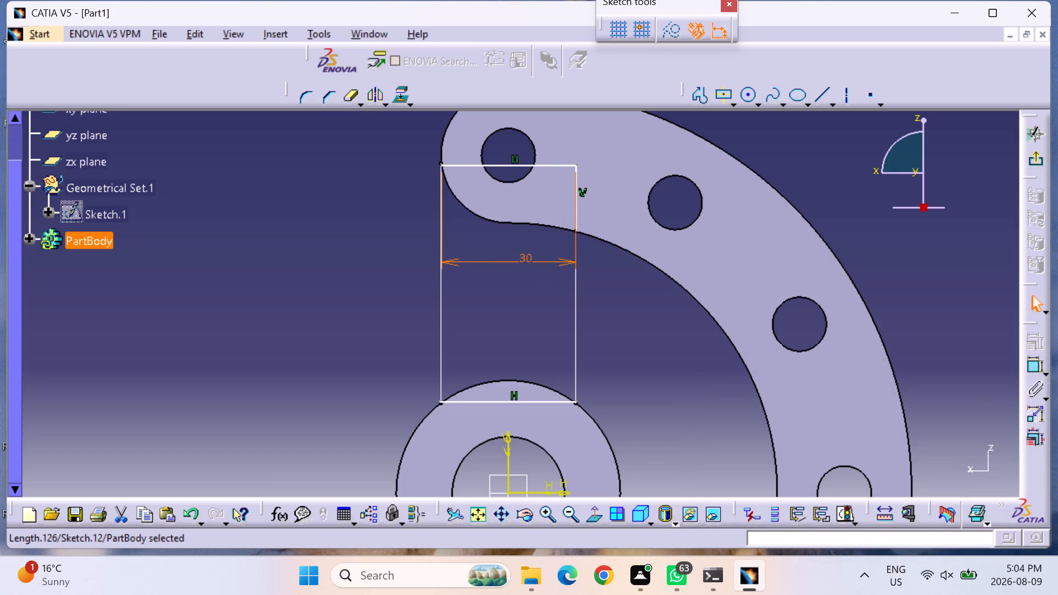
Delete the short vertical line between the upper horizontal line and the arm's inner curved edge.
click(574, 310)
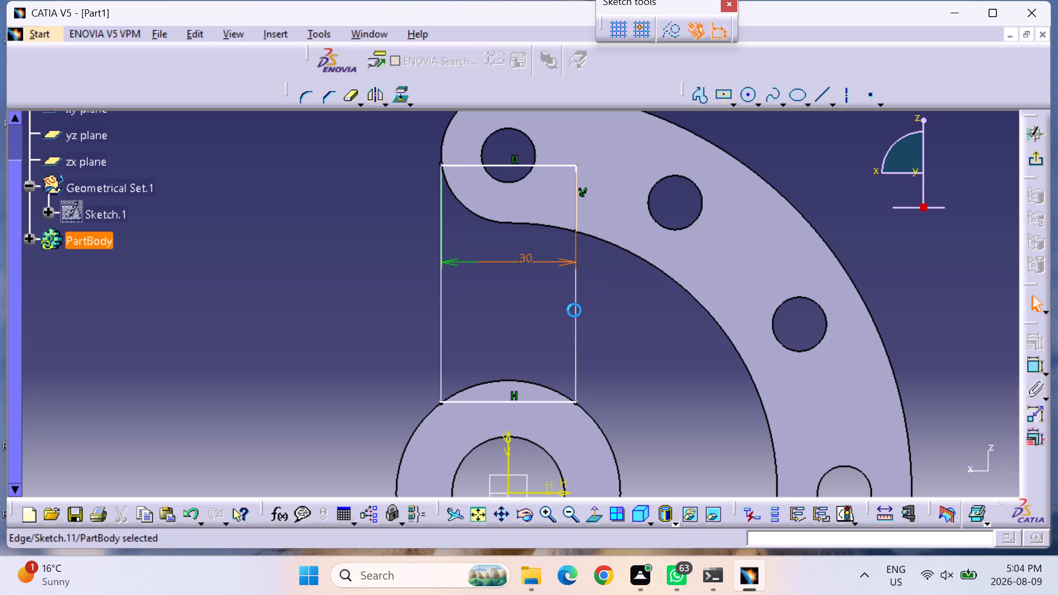
click(576, 211)
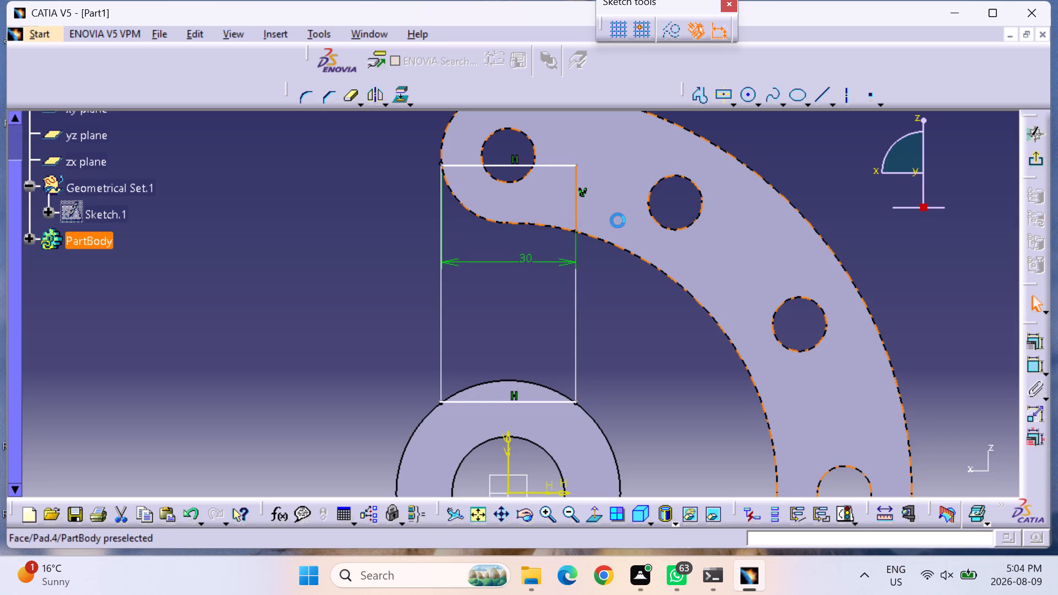
key(Delete)
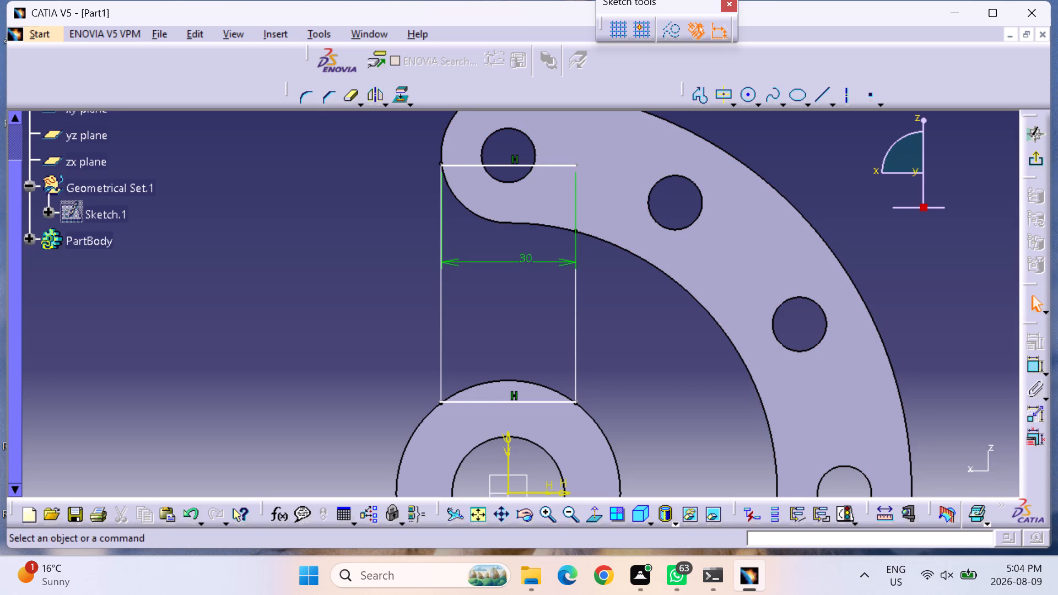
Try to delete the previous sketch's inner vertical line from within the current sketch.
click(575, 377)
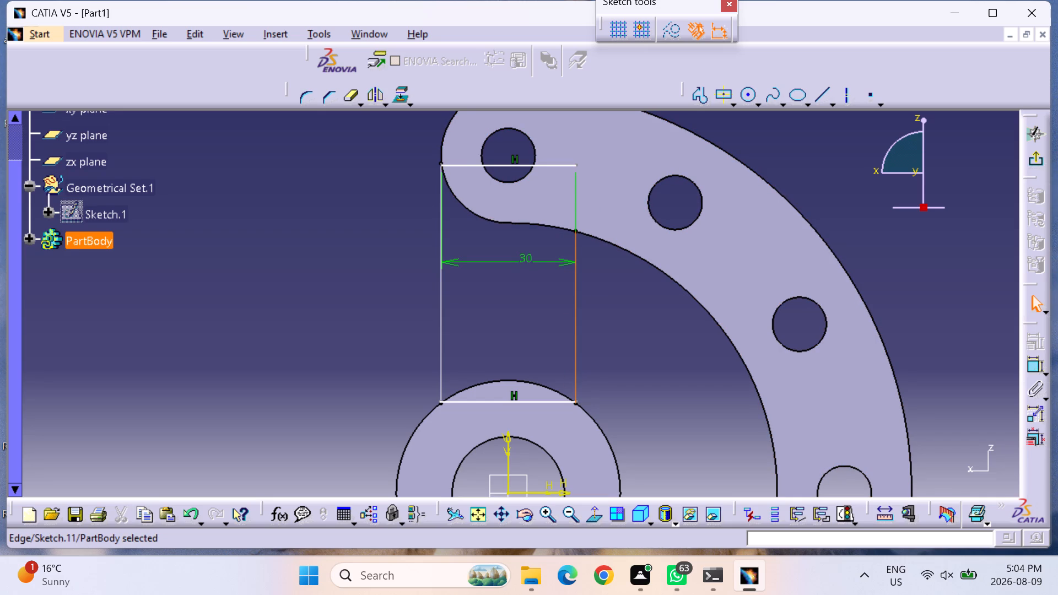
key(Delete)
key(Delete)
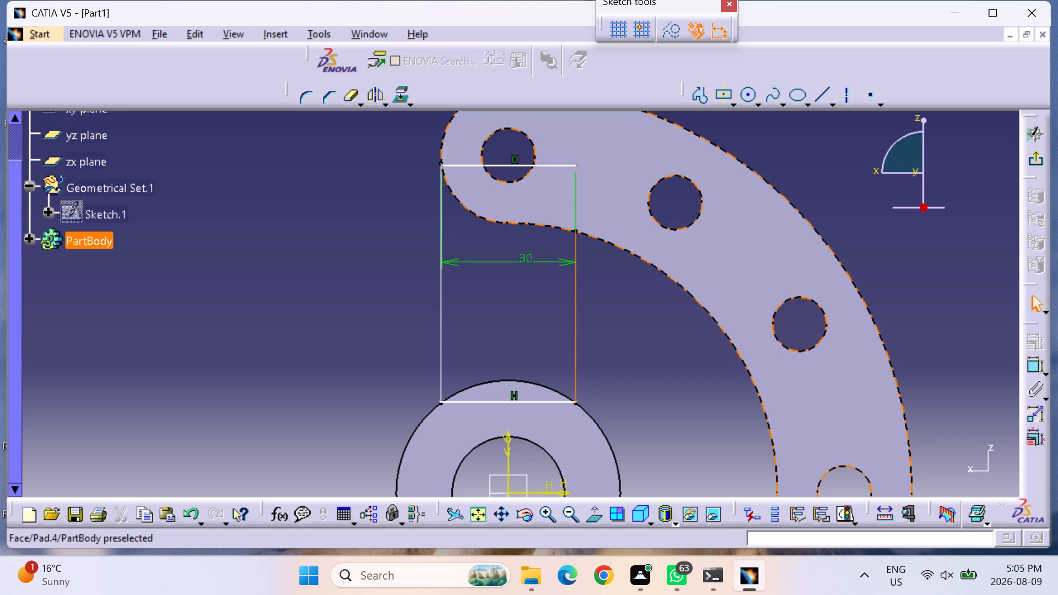
Draw a vertical line about 52 mm long joining the inner ends of the lower and upper horizontal lines.
click(705, 96)
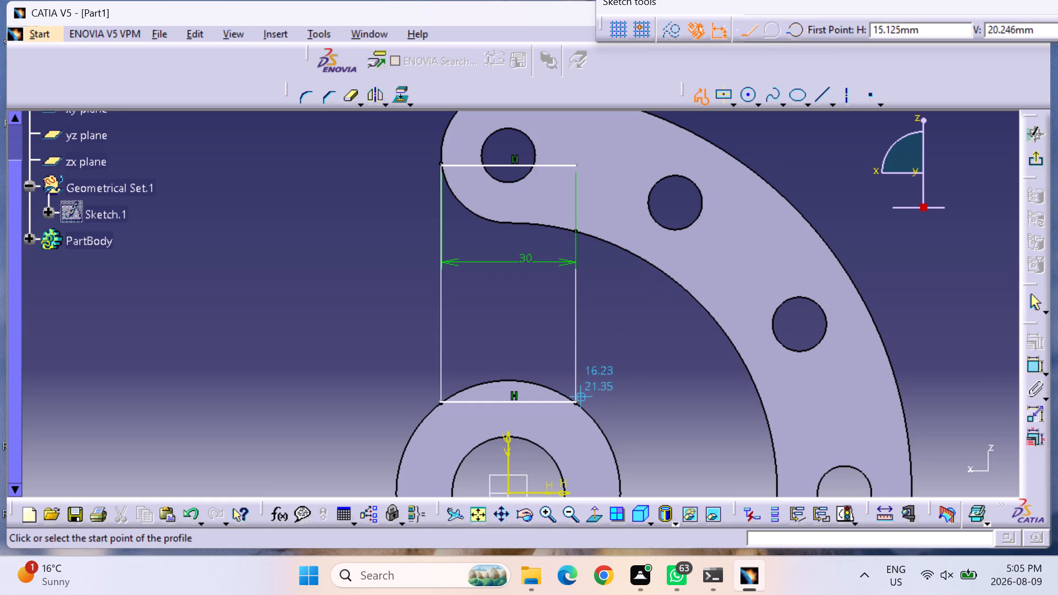
click(576, 401)
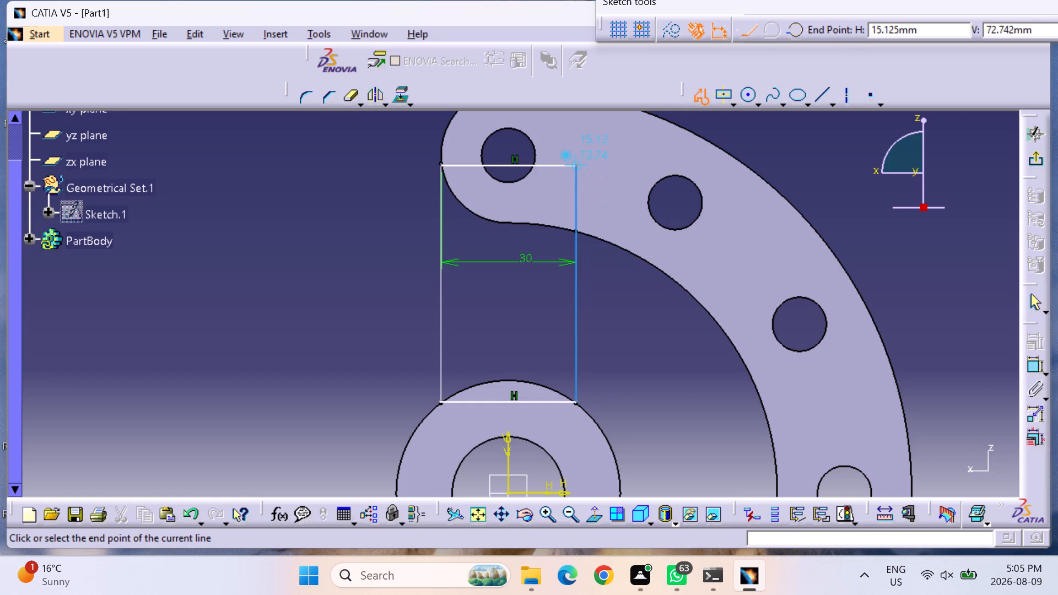
click(578, 164)
key(Escape)
key(Escape)
key(Escape)
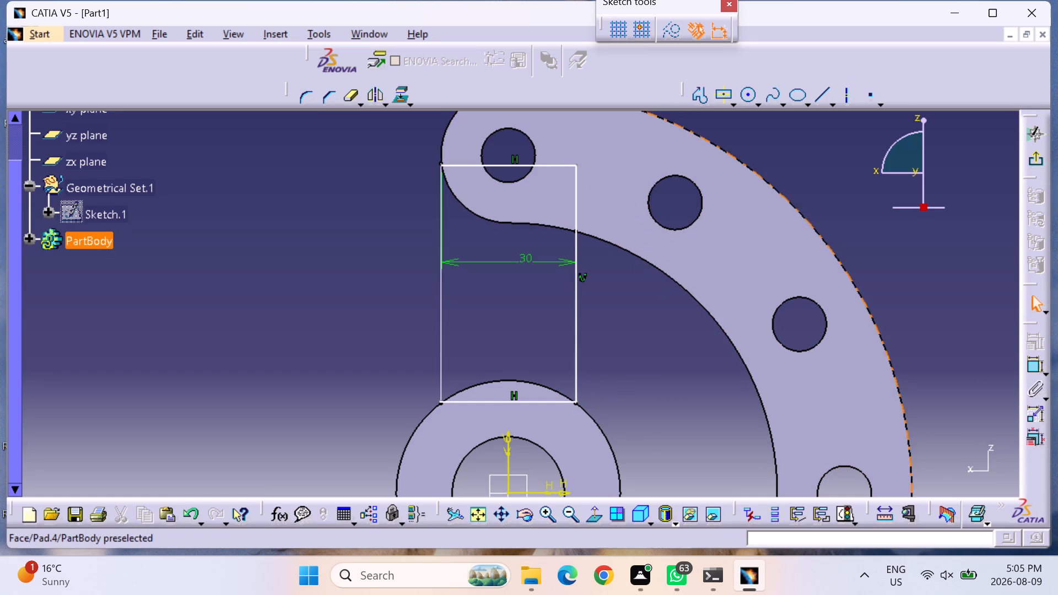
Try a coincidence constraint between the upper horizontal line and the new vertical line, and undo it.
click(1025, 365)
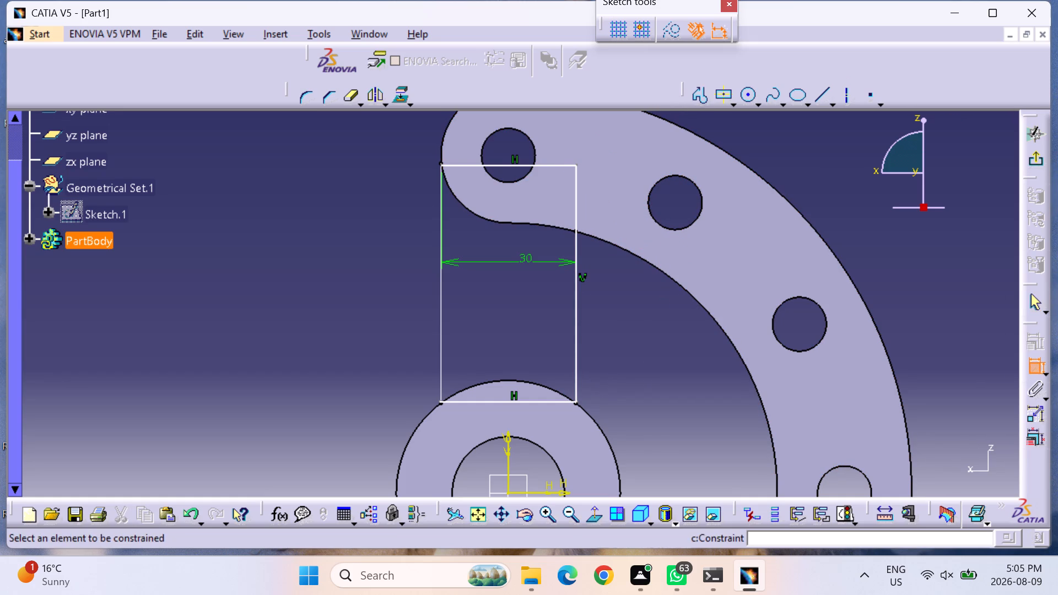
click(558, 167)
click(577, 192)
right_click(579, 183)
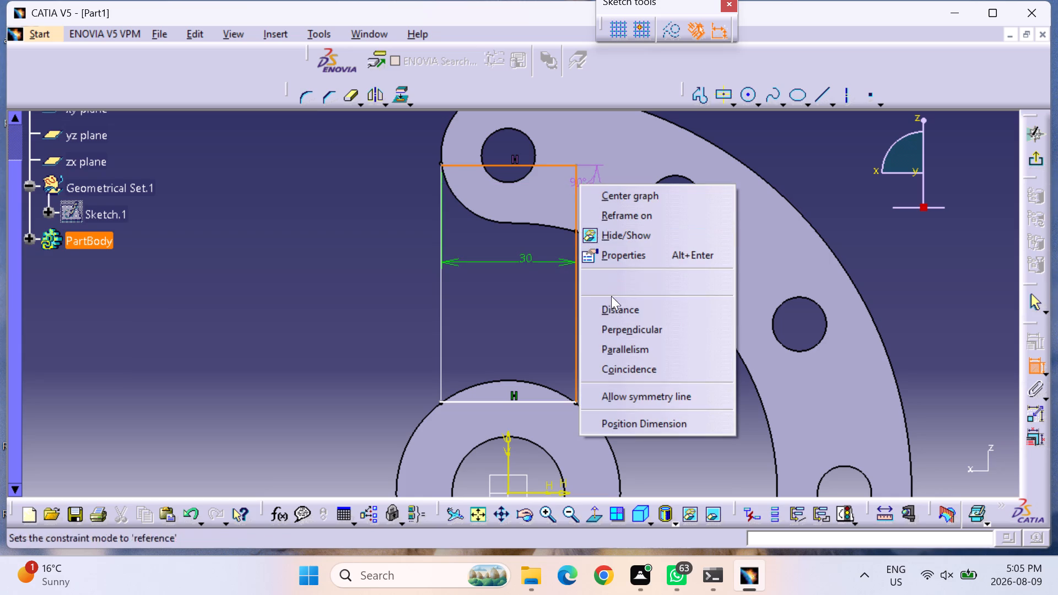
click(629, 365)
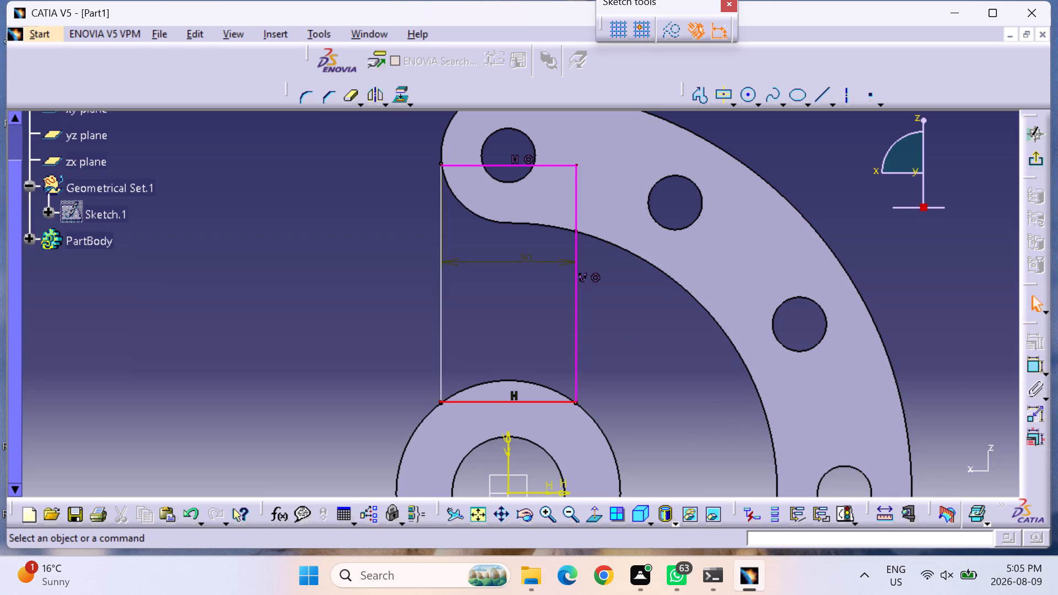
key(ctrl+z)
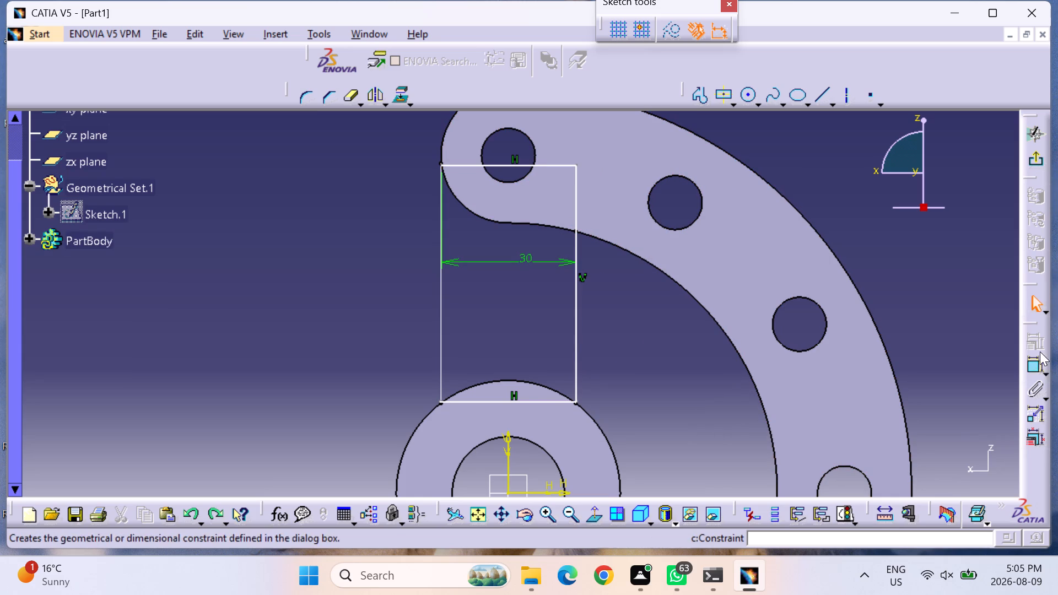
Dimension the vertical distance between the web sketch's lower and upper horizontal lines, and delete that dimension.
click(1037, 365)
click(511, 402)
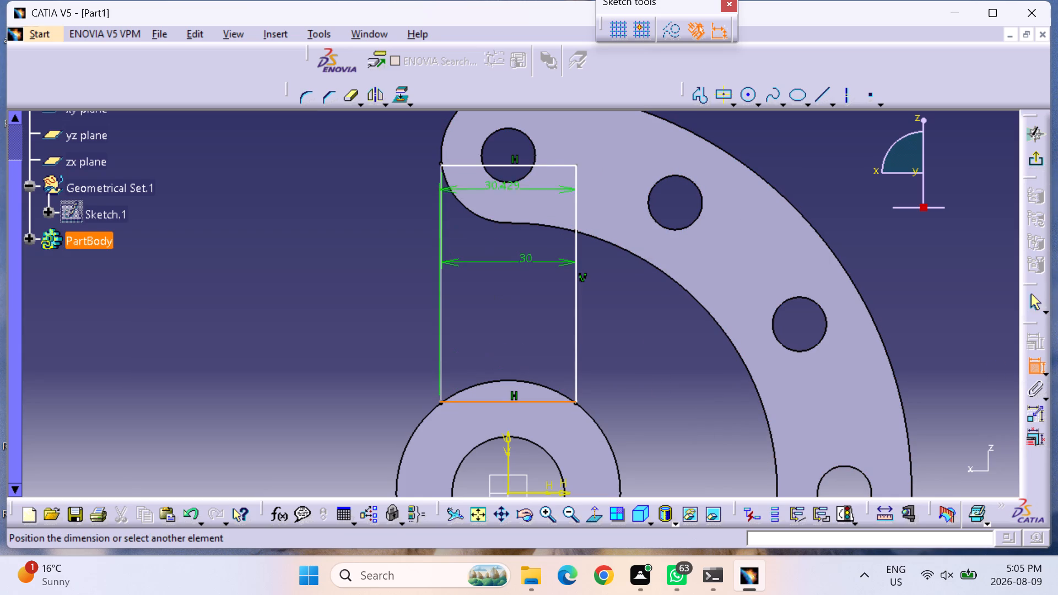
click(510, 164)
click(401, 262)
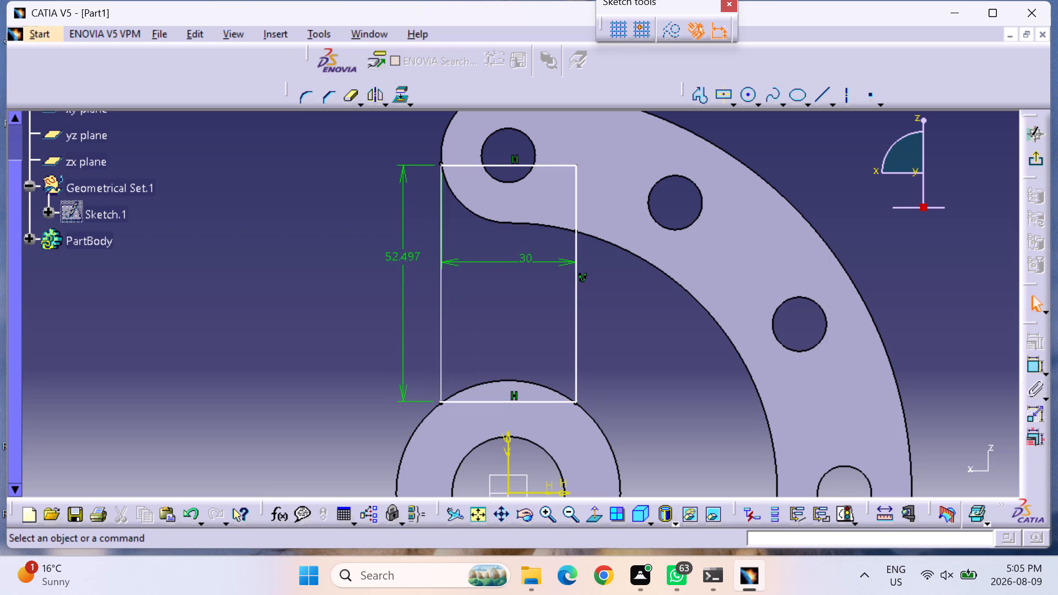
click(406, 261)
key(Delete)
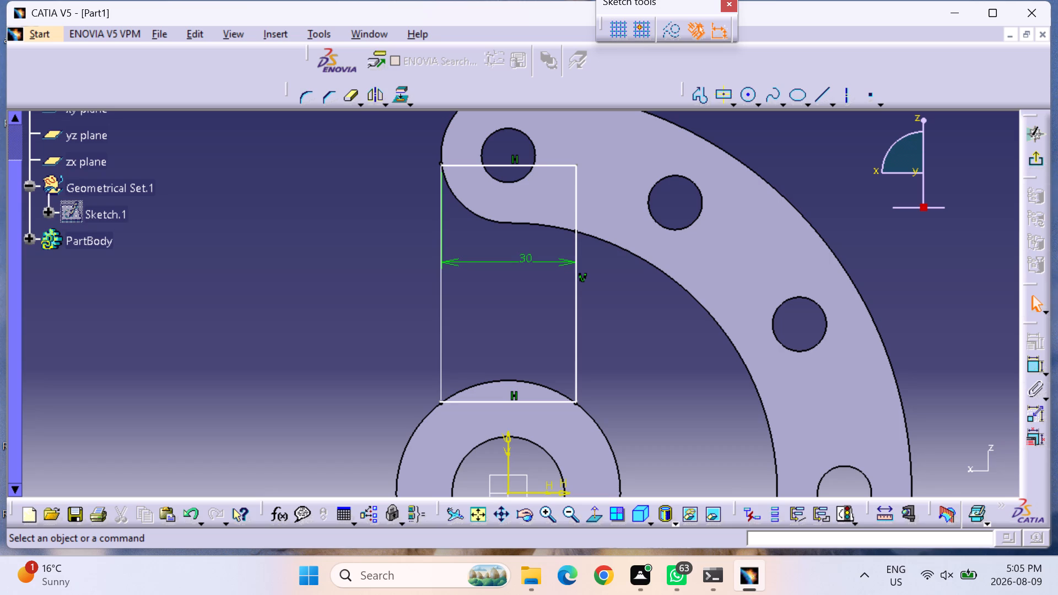
Undo the current sketch's edits back until its horizontal and vertical lines are all removed, and exit the sketch.
key(ctrl+z)
key(ctrl+z)
key(ctrl+z)
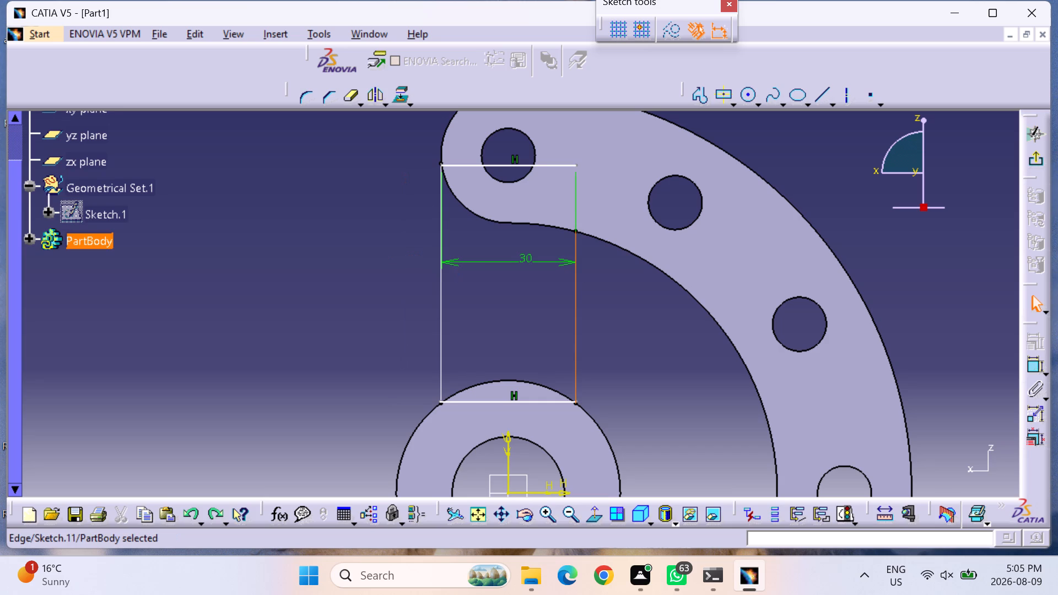
key(ctrl+z)
key(ctrl+z)
key(ctrl+z)
key(ctrl+z)
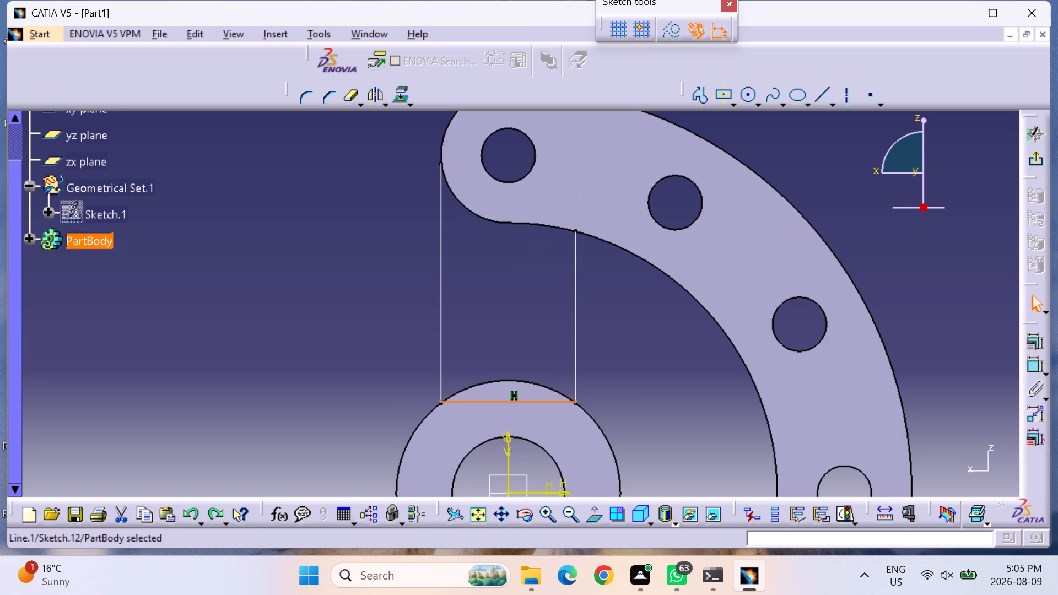
key(ctrl+z)
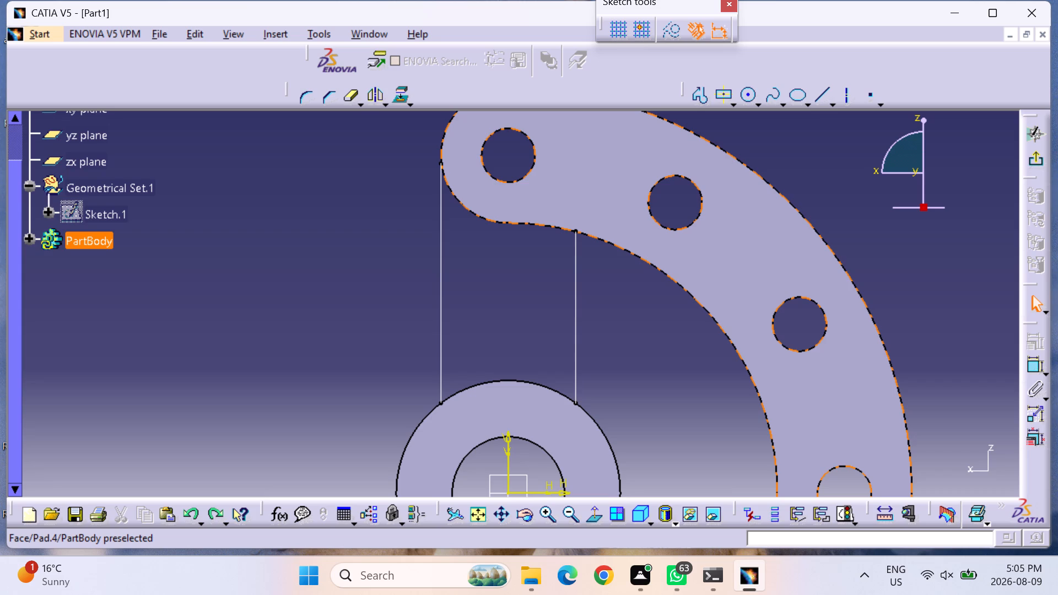
click(1040, 161)
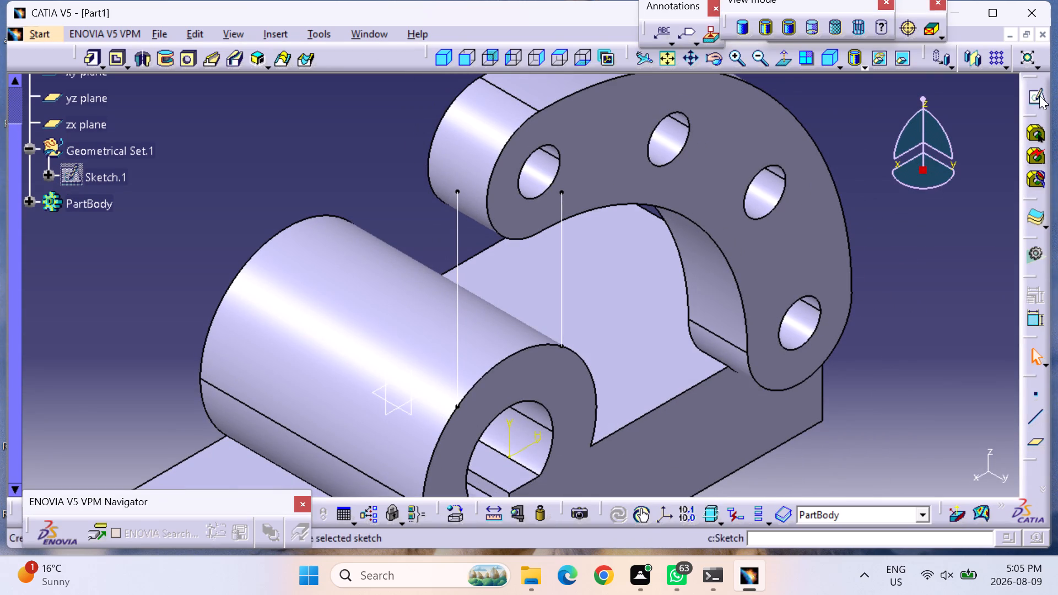
Try to pad Sketch.11, the two vertical lines between cylinder and arm, by 12 mm in the reversed direction and preview it.
click(96, 52)
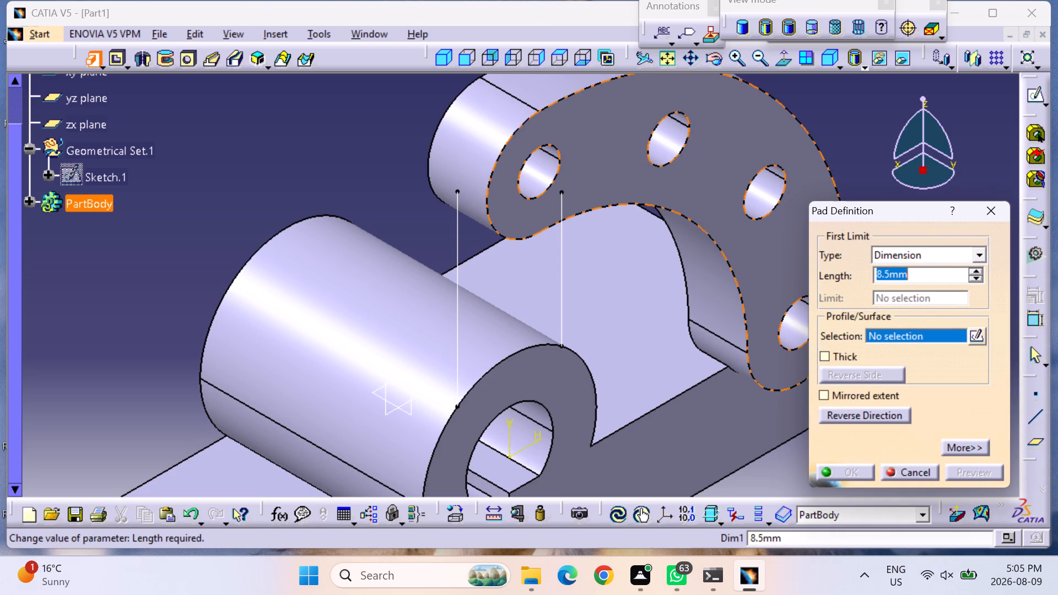
text(12)
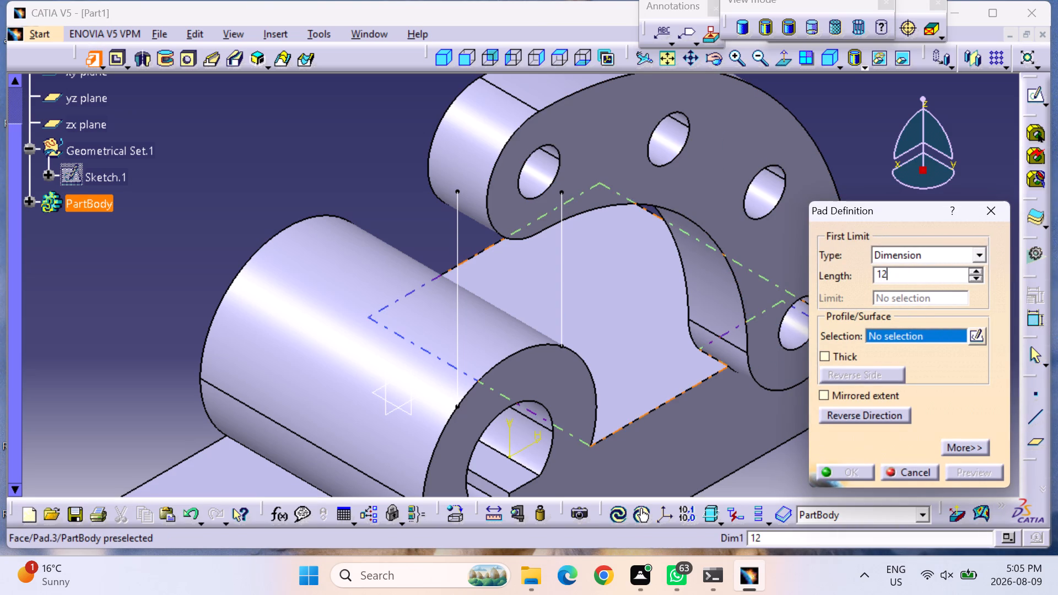
click(457, 290)
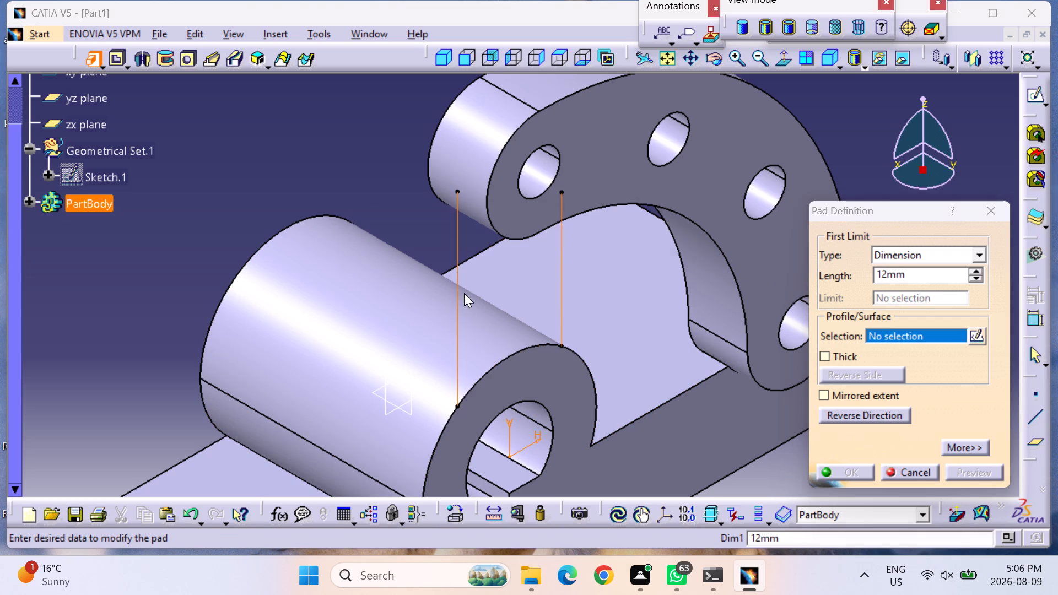
click(583, 332)
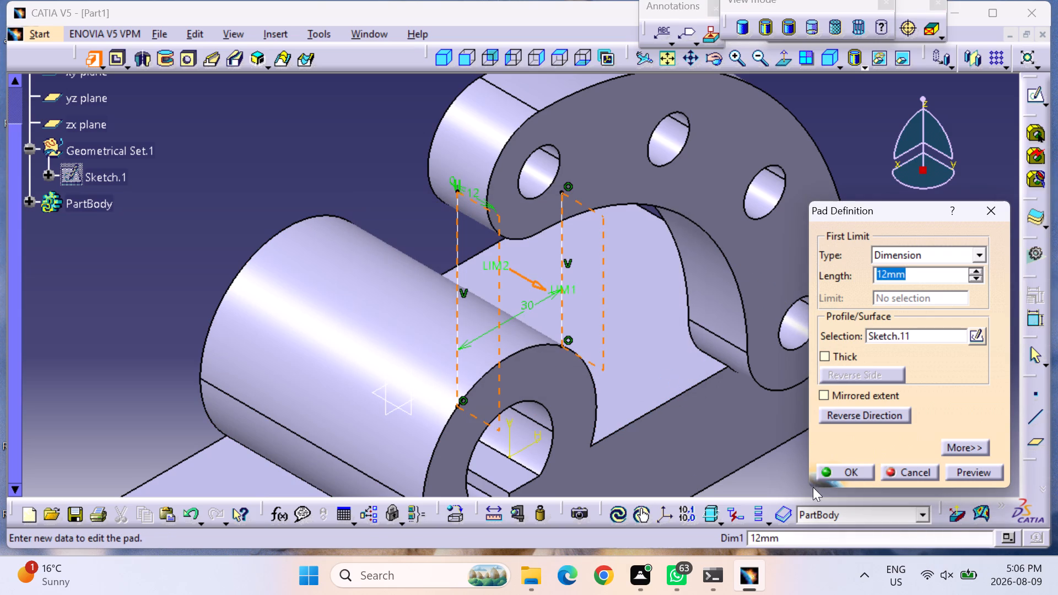
click(870, 411)
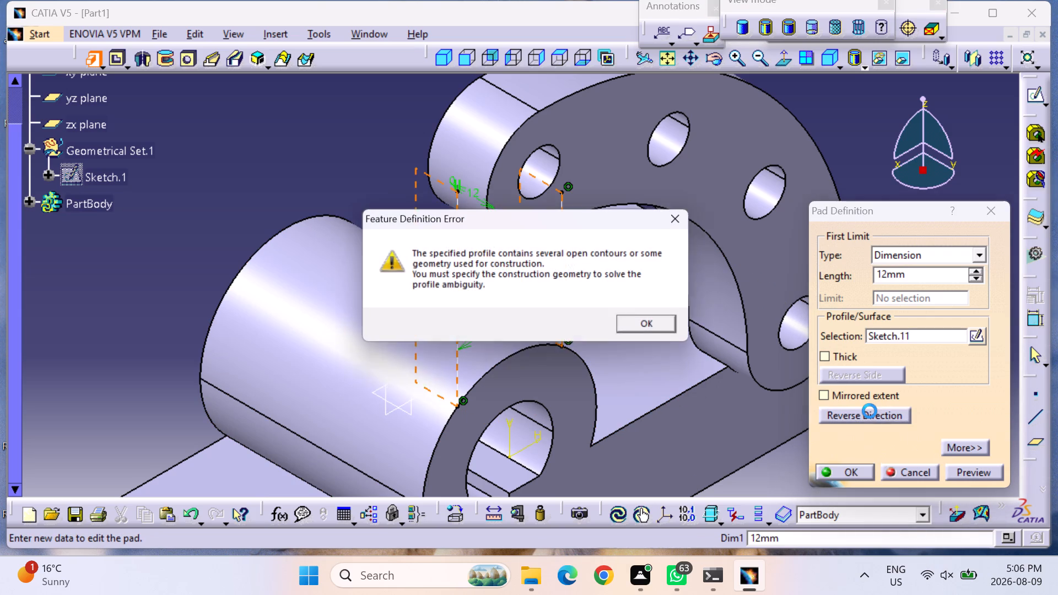
click(665, 325)
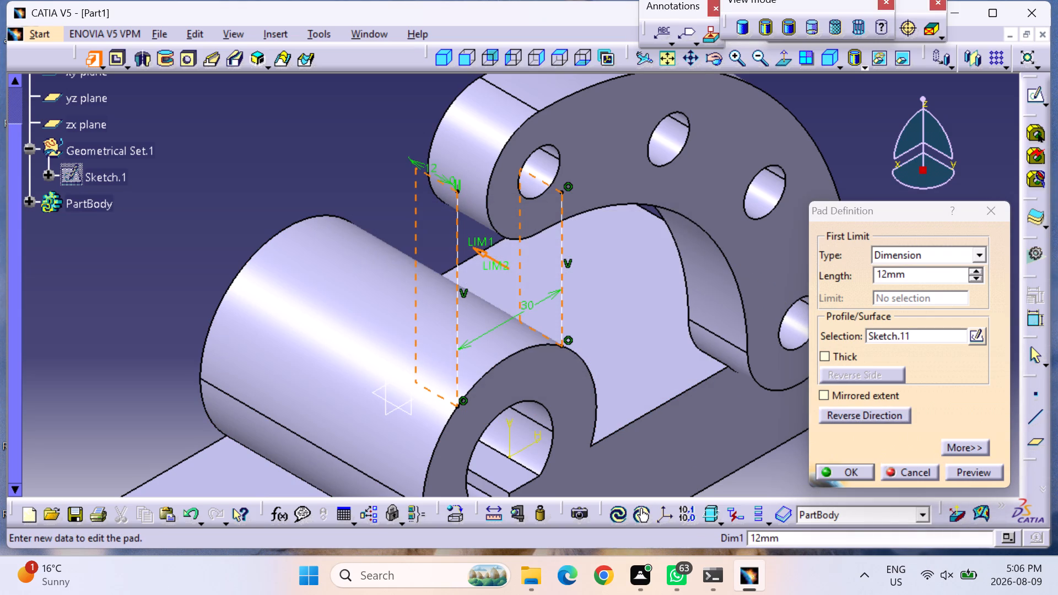
click(960, 473)
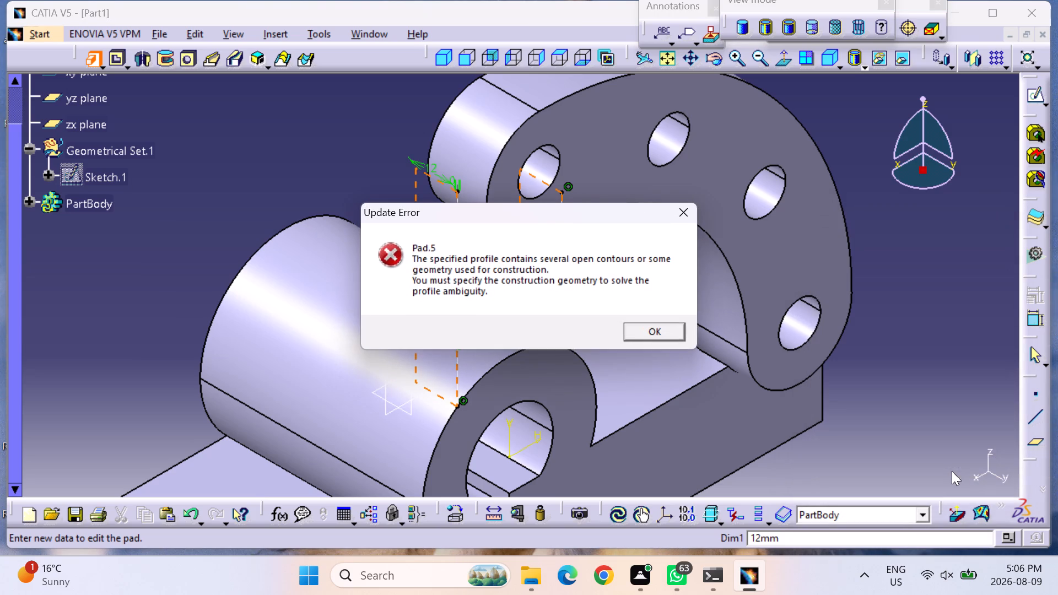
click(660, 327)
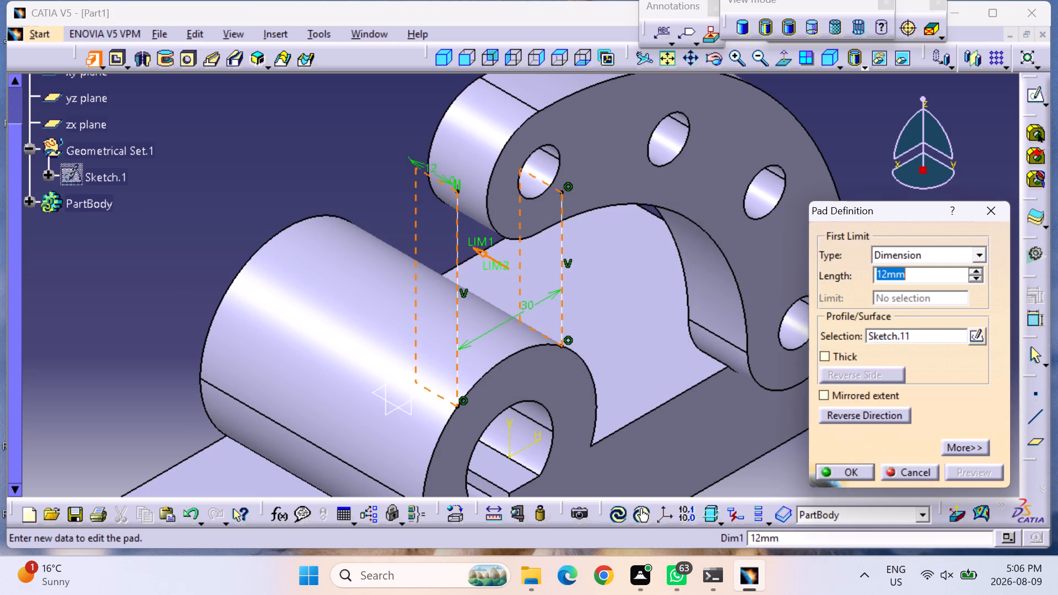
middle_drag(398, 289, 549, 294)
right_drag(398, 289, 549, 294)
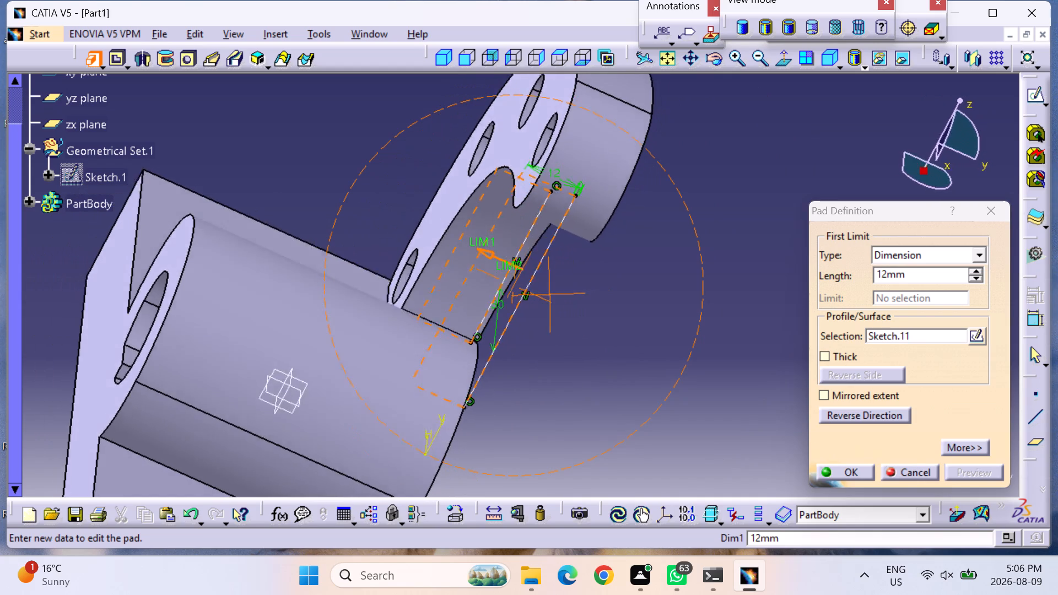
middle_drag(549, 294, 509, 271)
right_drag(549, 294, 509, 271)
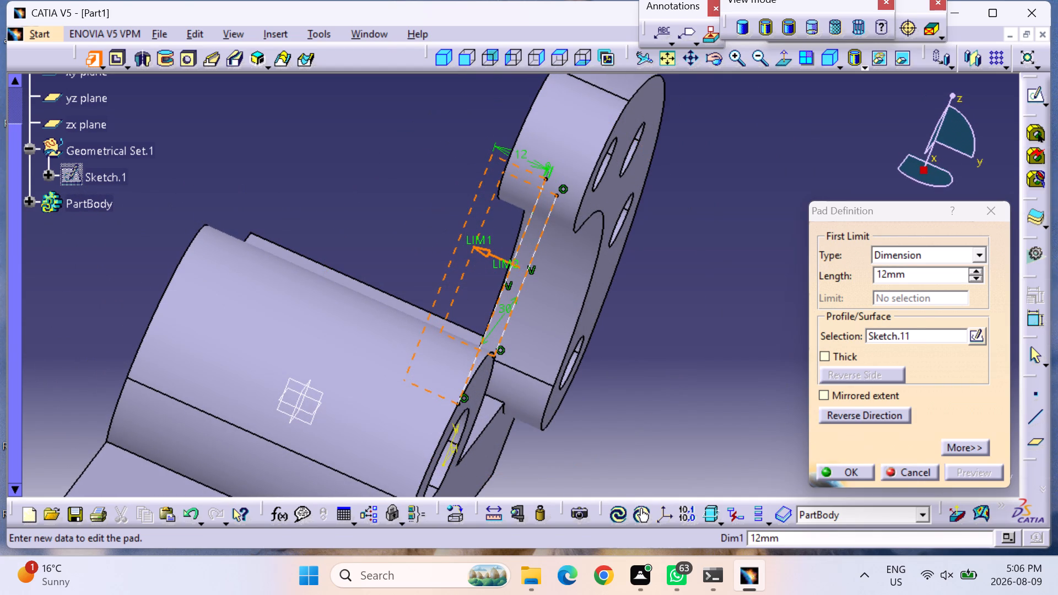
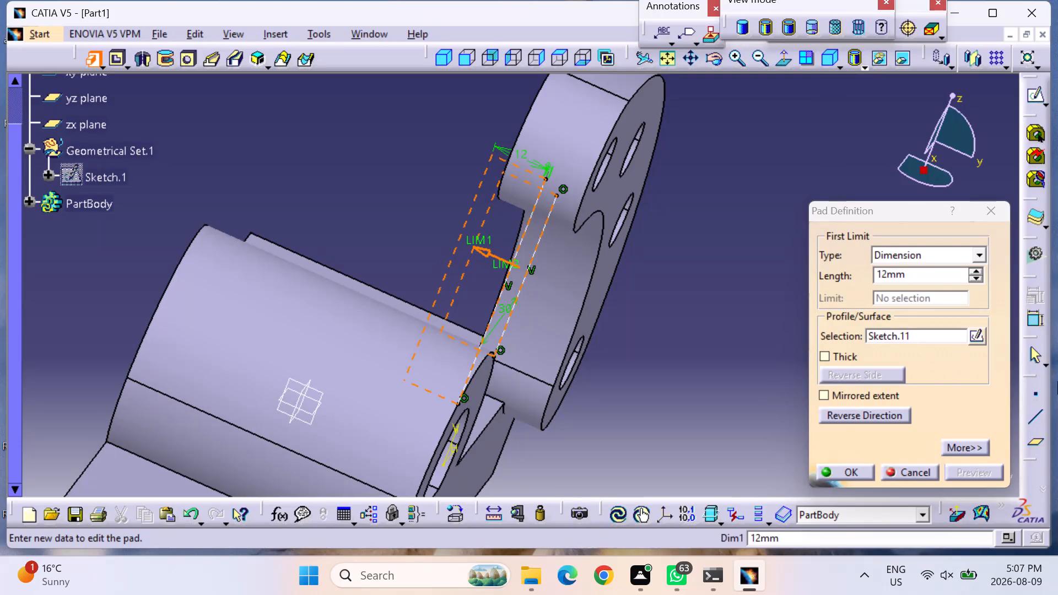
Cancel the pad being defined from Sketch.11 between the barrel and the curved arm.
click(989, 211)
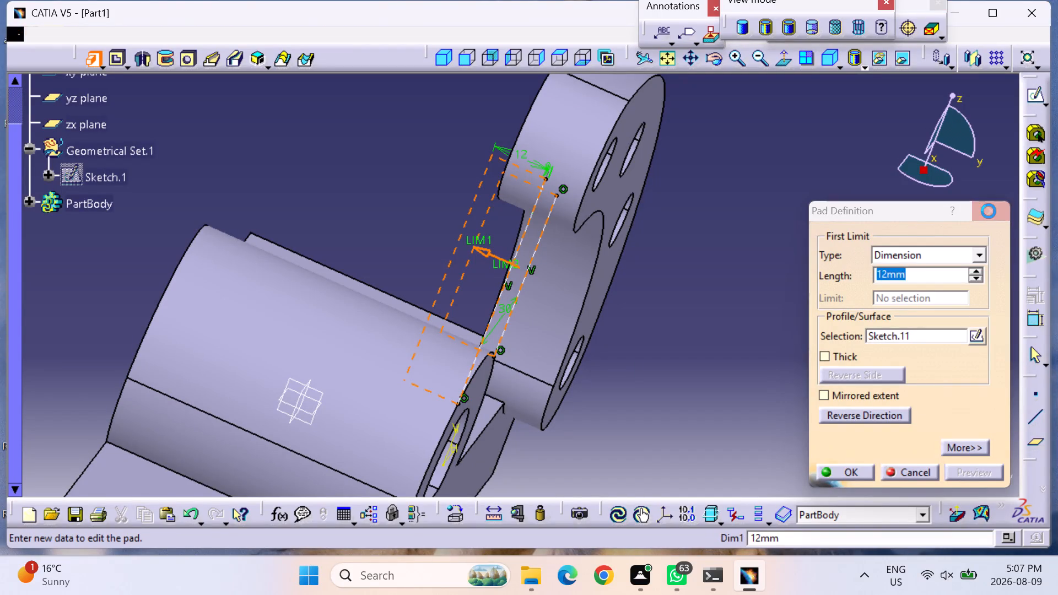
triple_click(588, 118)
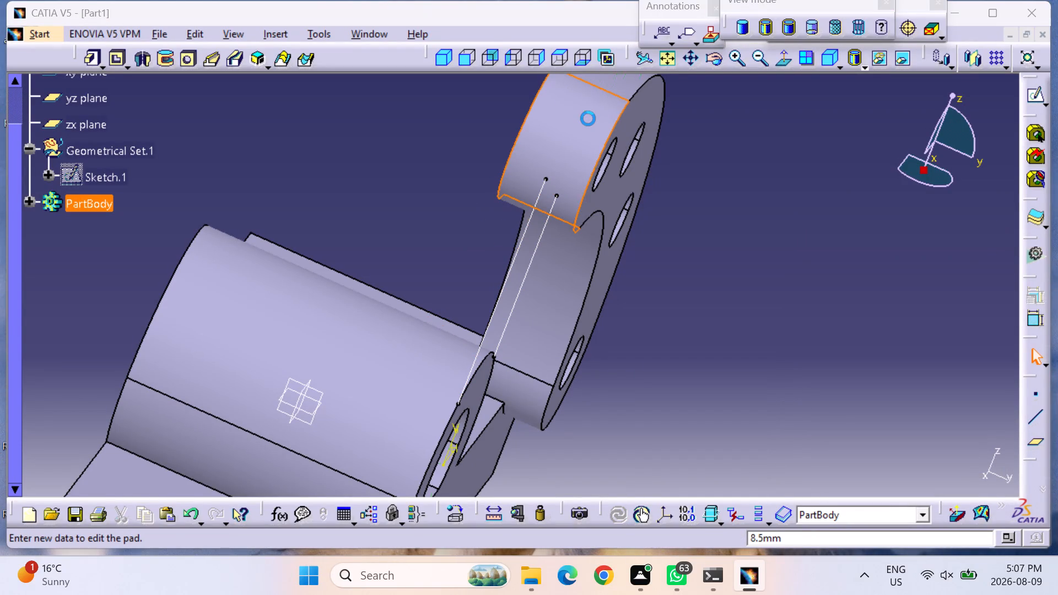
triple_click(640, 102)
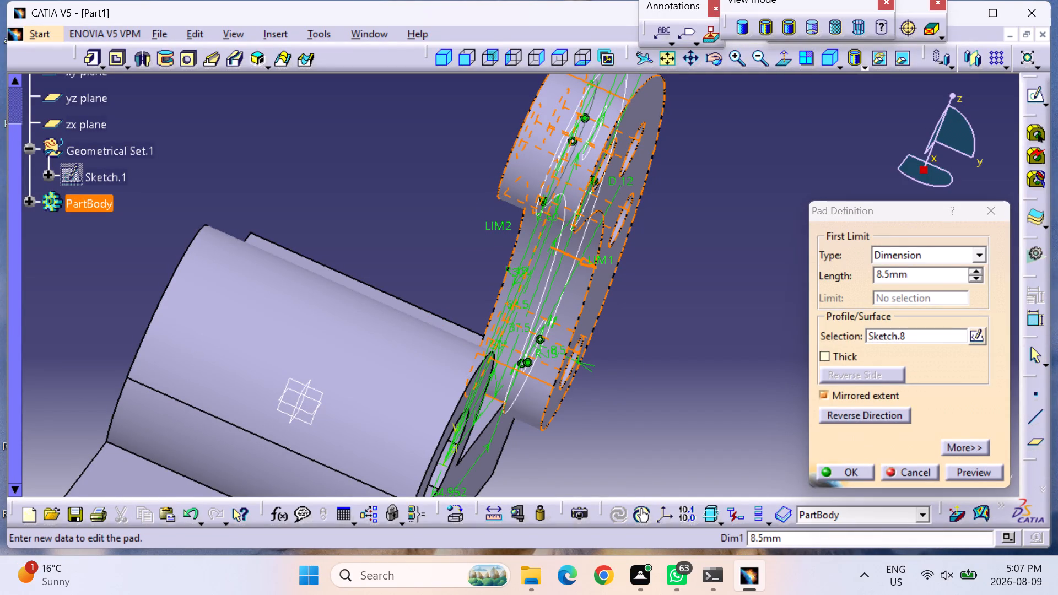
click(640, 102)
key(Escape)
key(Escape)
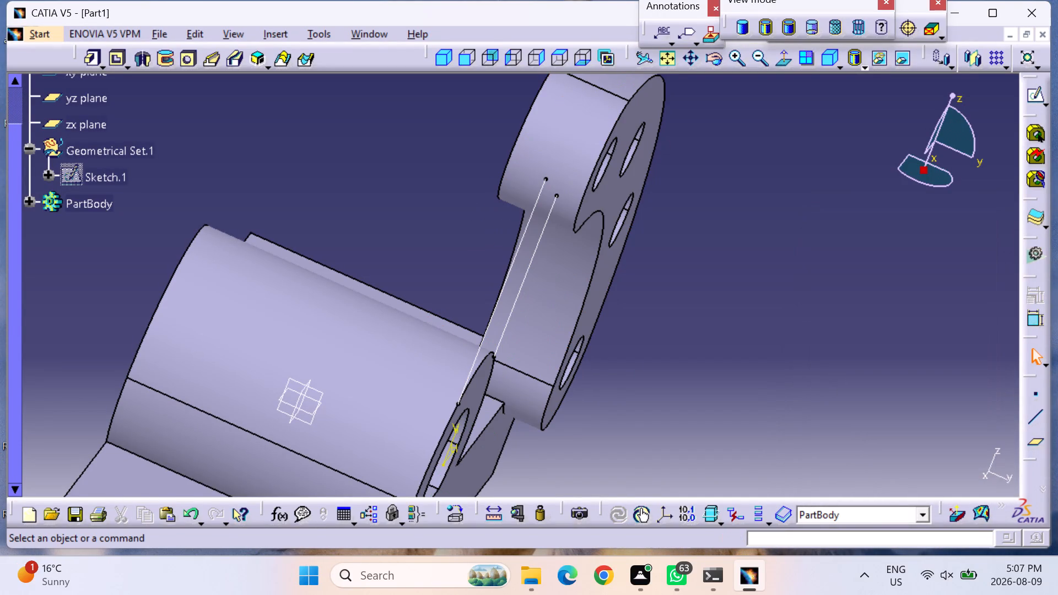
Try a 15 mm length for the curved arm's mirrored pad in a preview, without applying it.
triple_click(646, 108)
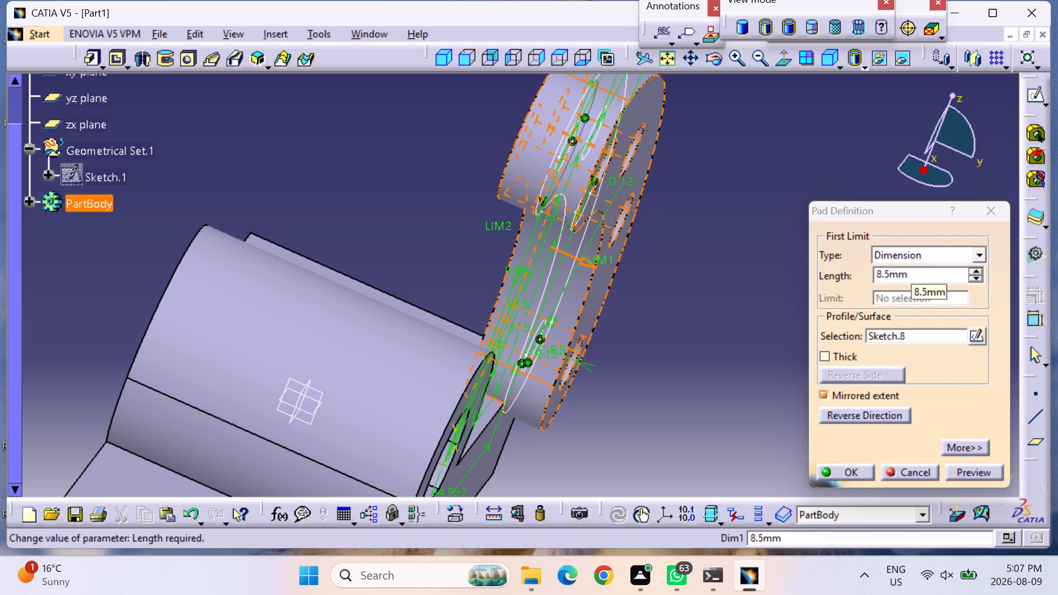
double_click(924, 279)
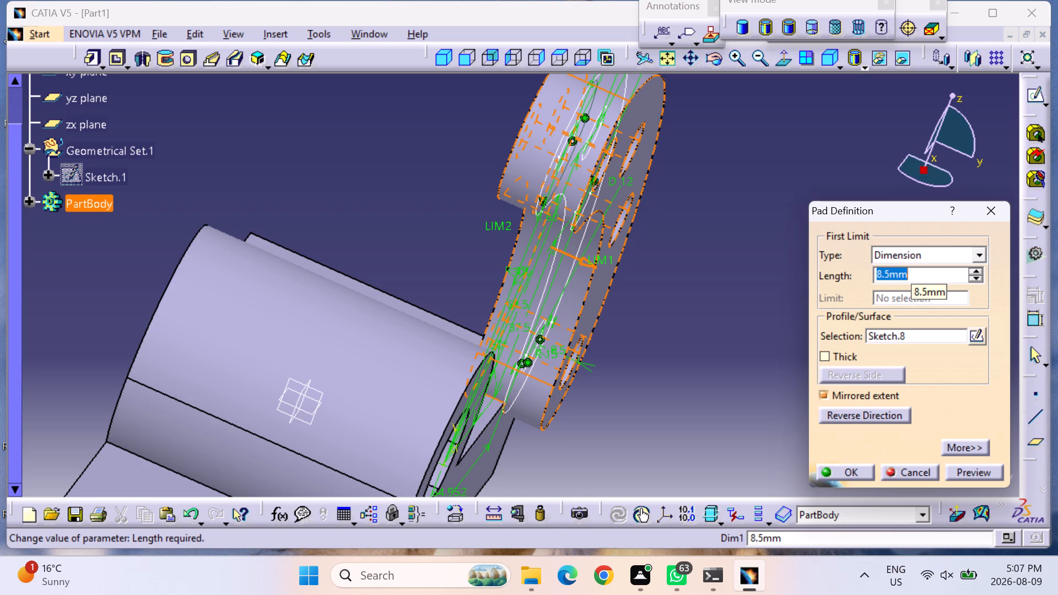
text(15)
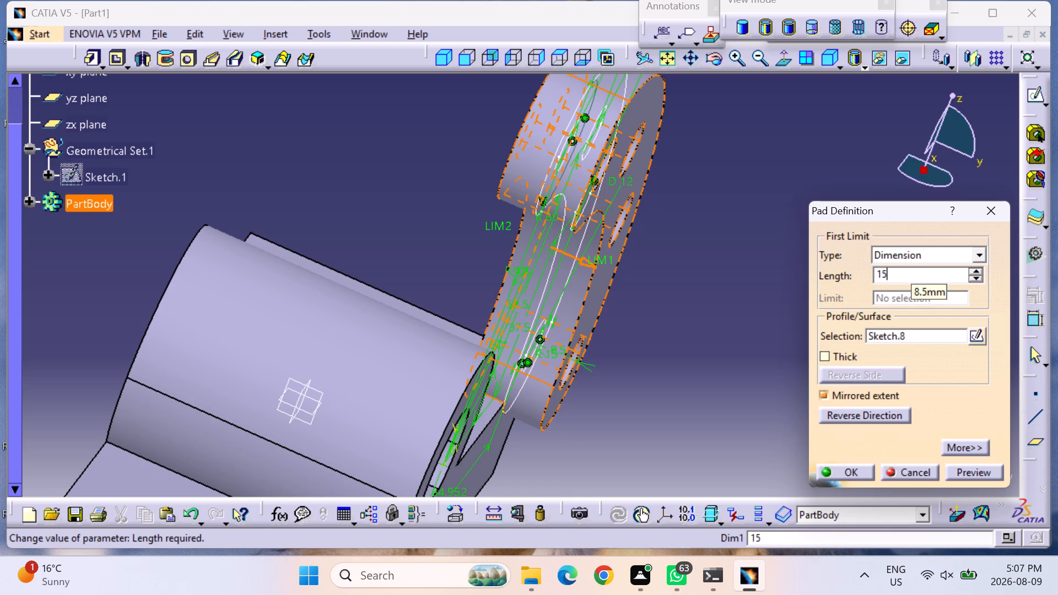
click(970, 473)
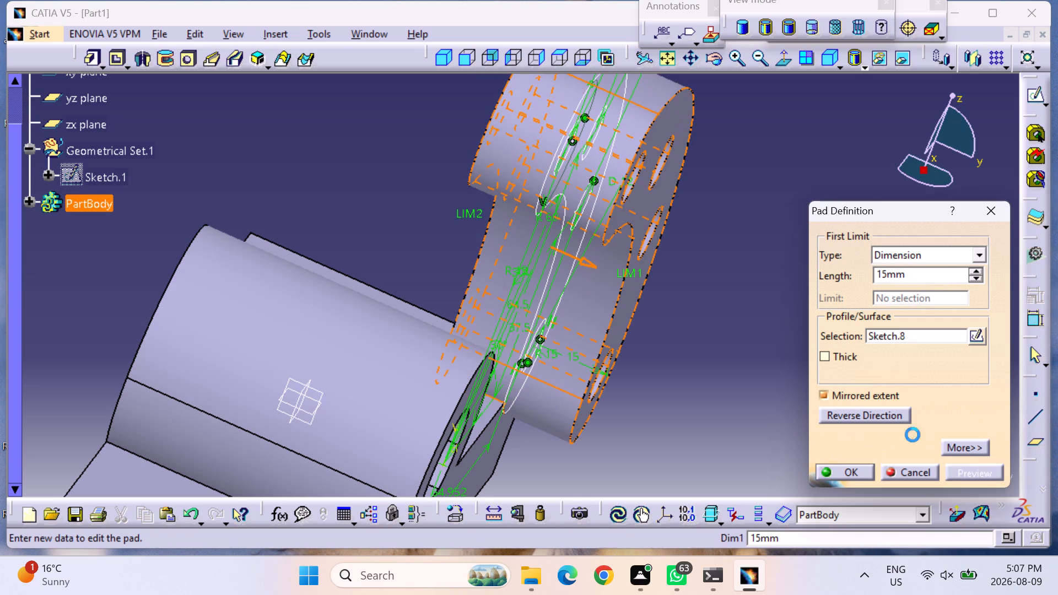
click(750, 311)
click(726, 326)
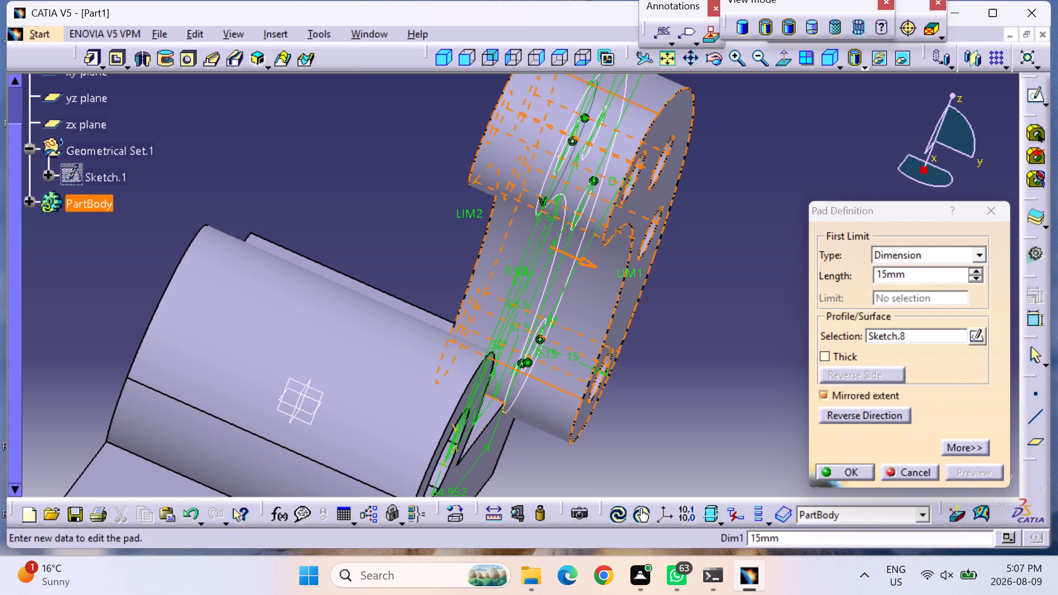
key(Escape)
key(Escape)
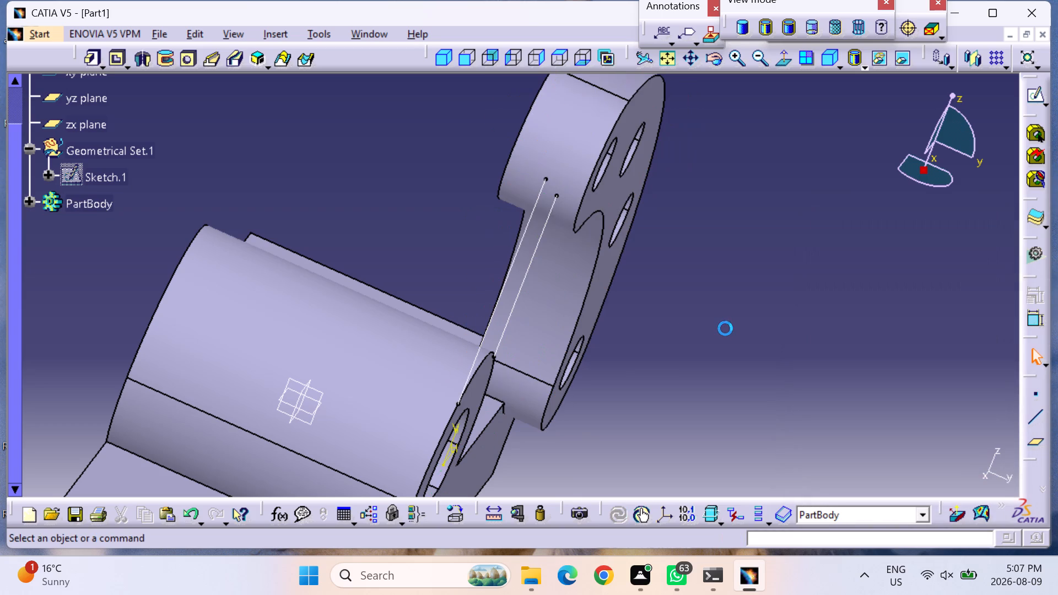
Examine from both sides how the curved arm and the two sketch lines sit relative to the barrel.
middle_drag(725, 328, 594, 315)
right_drag(706, 332, 594, 315)
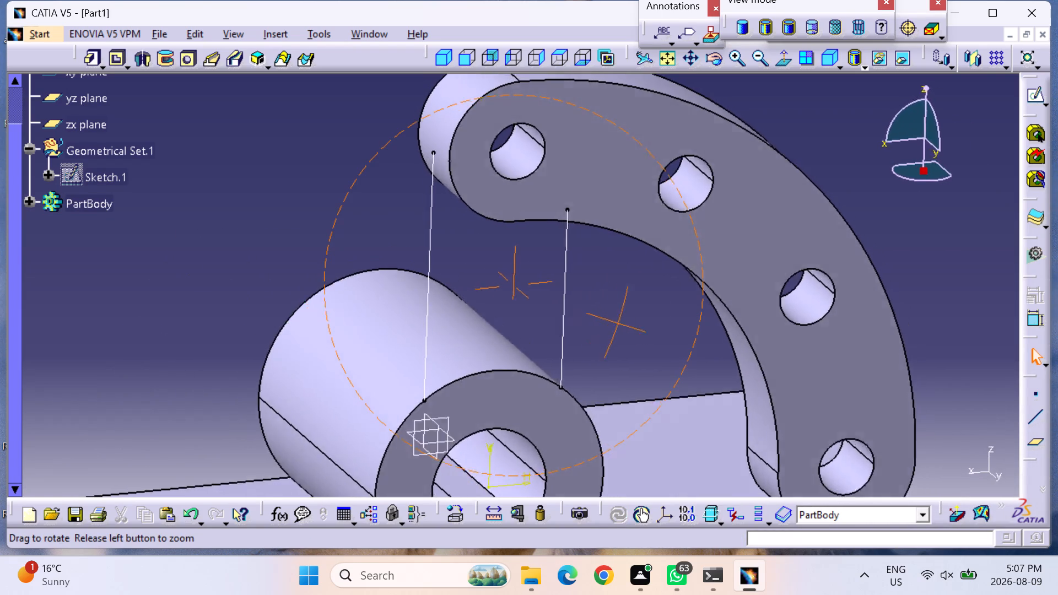
right_drag(594, 315, 742, 314)
middle_drag(594, 315, 742, 314)
middle_drag(743, 313, 700, 323)
right_drag(743, 313, 700, 323)
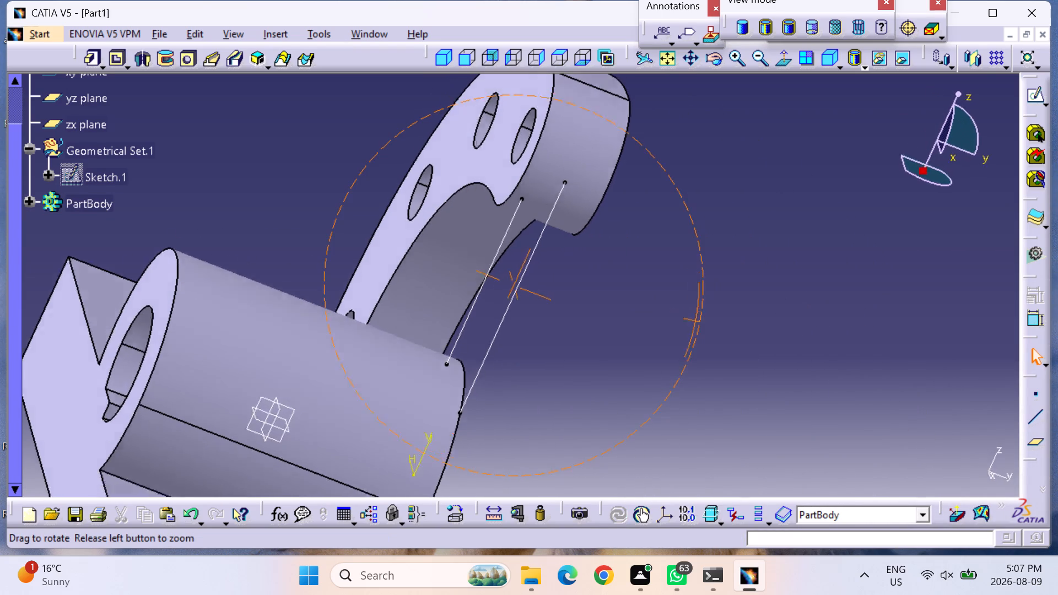
middle_drag(700, 323, 678, 345)
right_drag(700, 323, 678, 345)
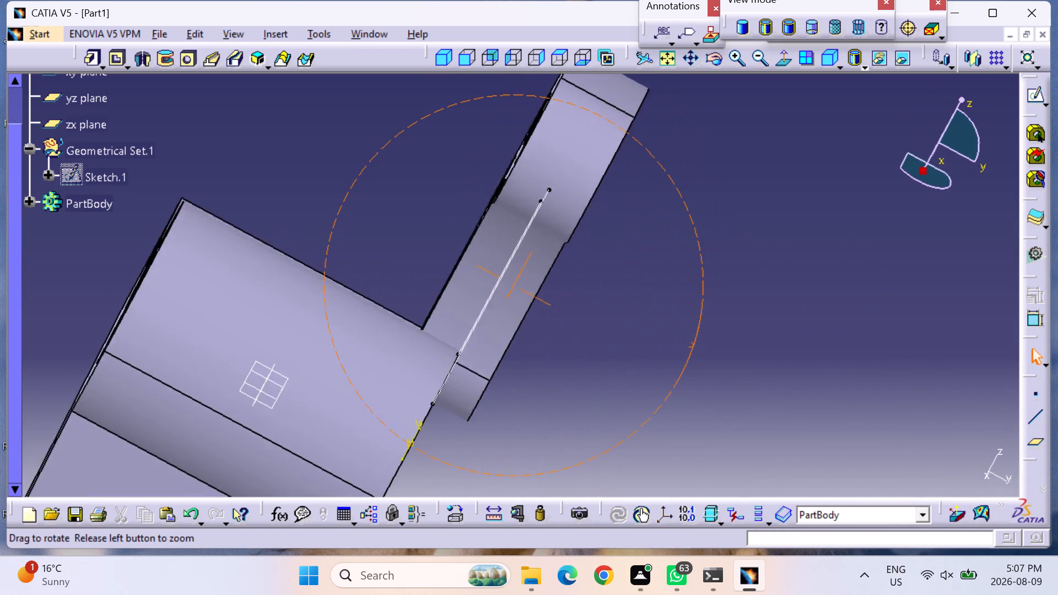
middle_drag(678, 345, 681, 347)
right_drag(678, 345, 681, 347)
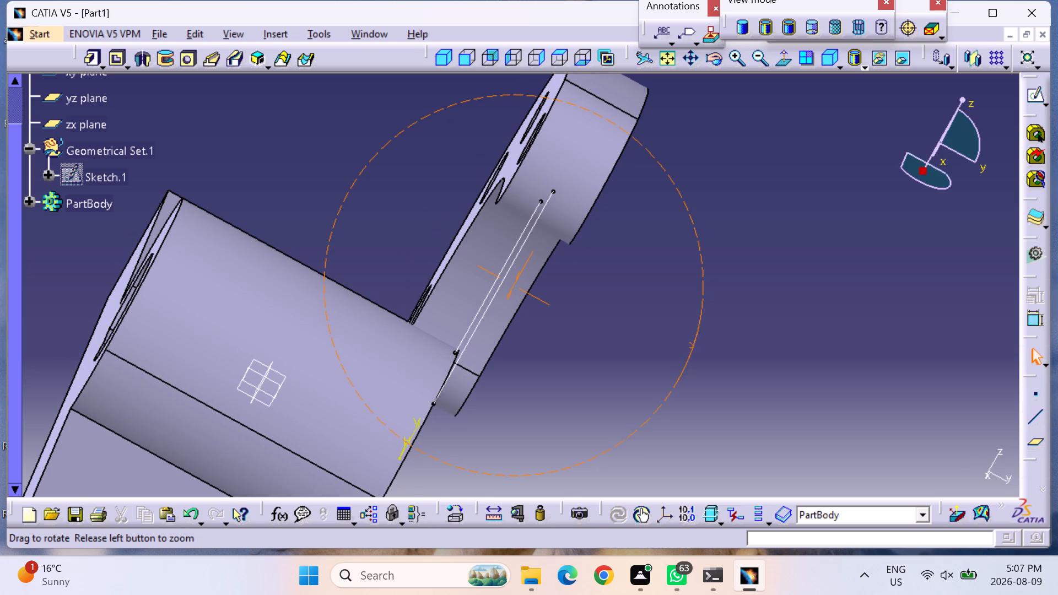
middle_drag(681, 347, 693, 337)
right_drag(681, 347, 693, 337)
middle_drag(720, 331, 652, 326)
right_drag(720, 331, 652, 326)
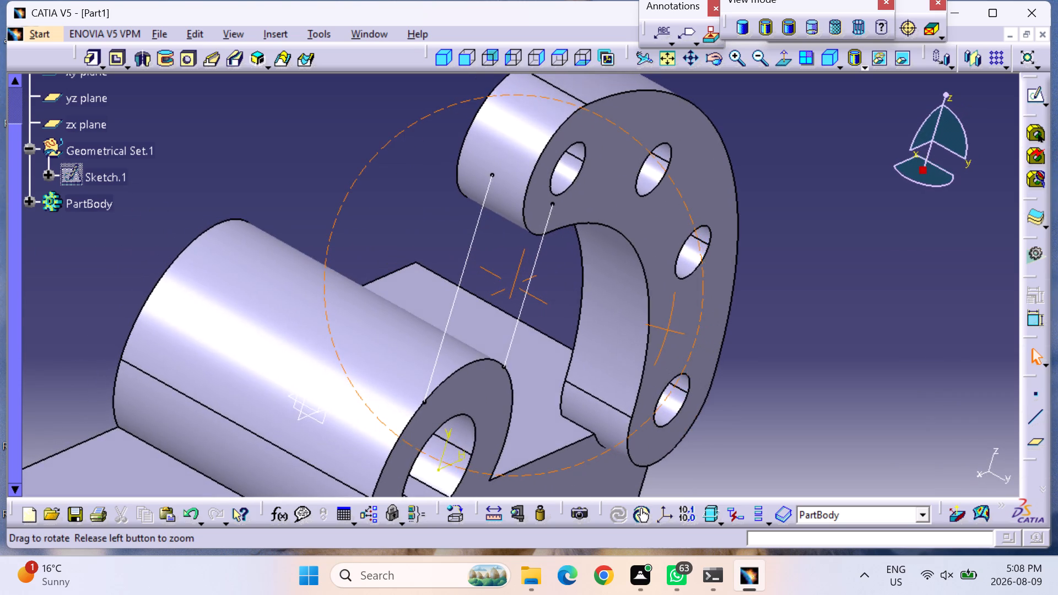
middle_drag(652, 326, 646, 324)
right_drag(652, 326, 648, 324)
Set the length of the curved four-hole arm's mirrored pad to 15 mm.
double_click(609, 204)
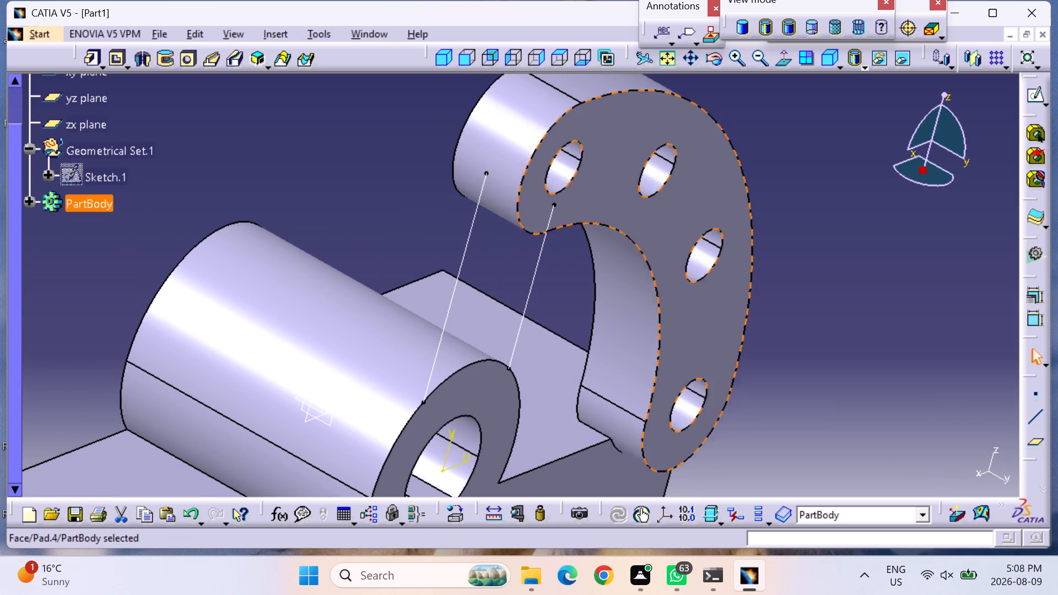
triple_click(610, 209)
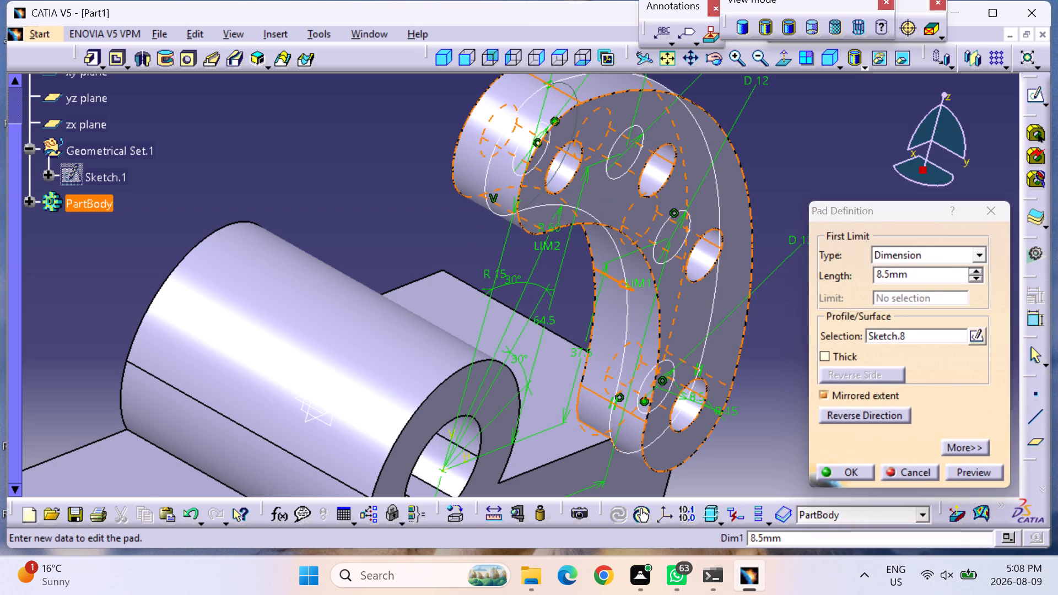
double_click(913, 278)
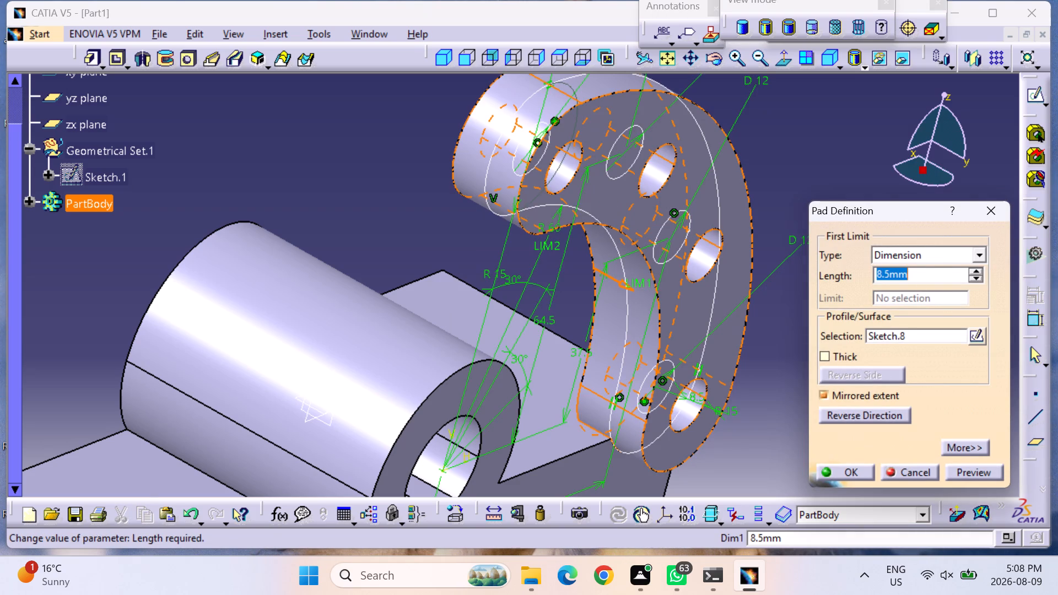
text(15)
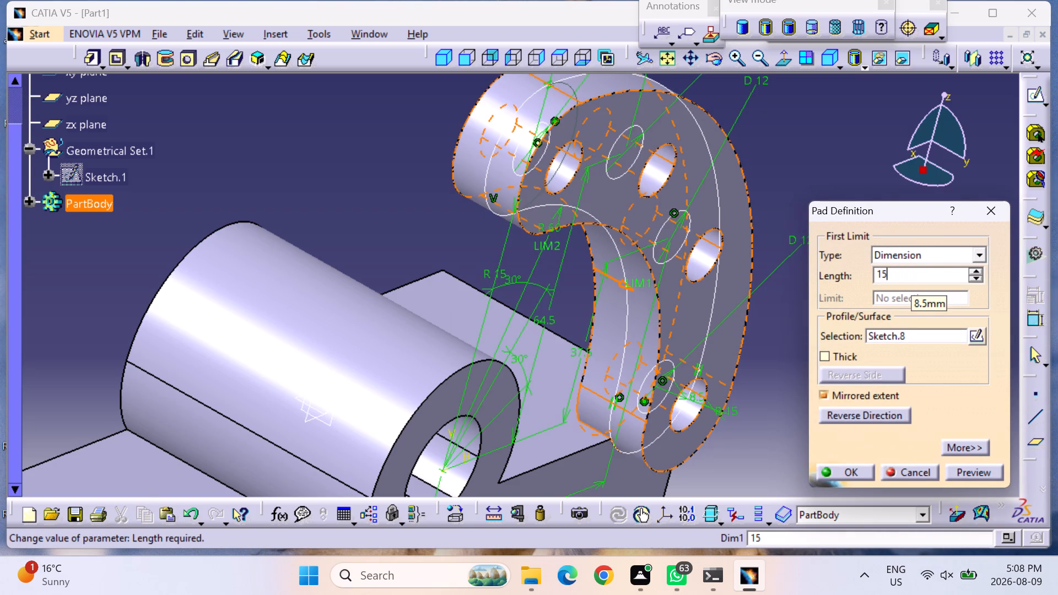
click(980, 468)
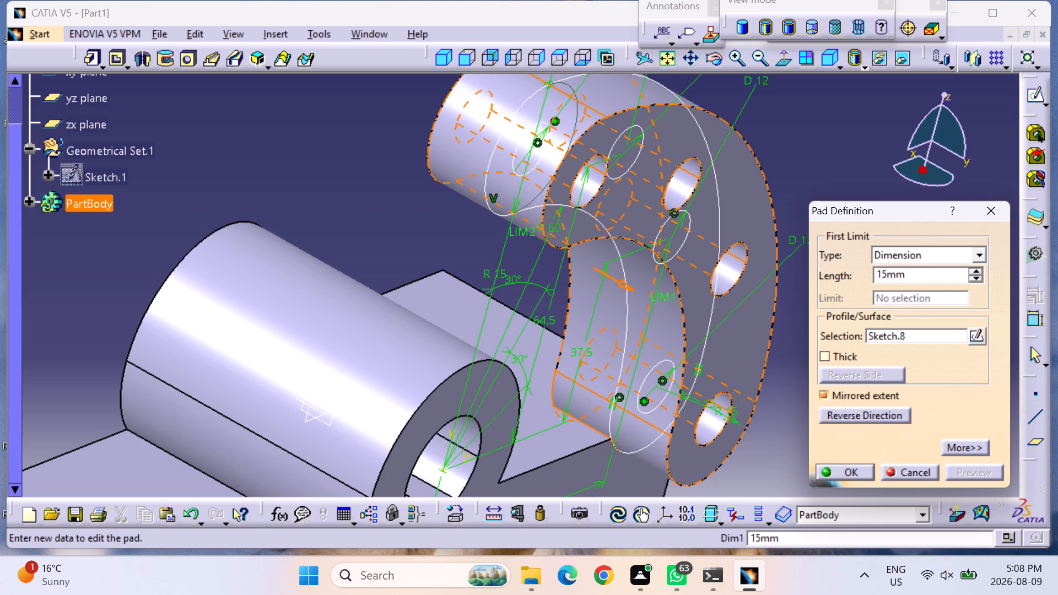
click(849, 469)
Inspect the whole part in isometric view and from other angles, checking the arm's position against the barrel and base.
middle_drag(886, 257, 952, 259)
right_drag(888, 258, 952, 259)
click(893, 300)
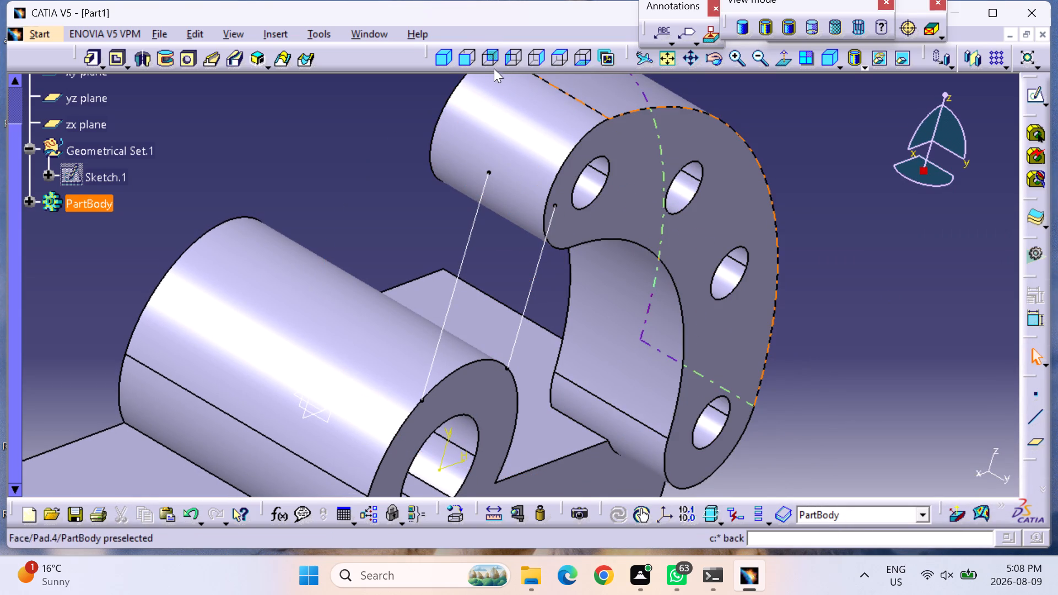
click(449, 54)
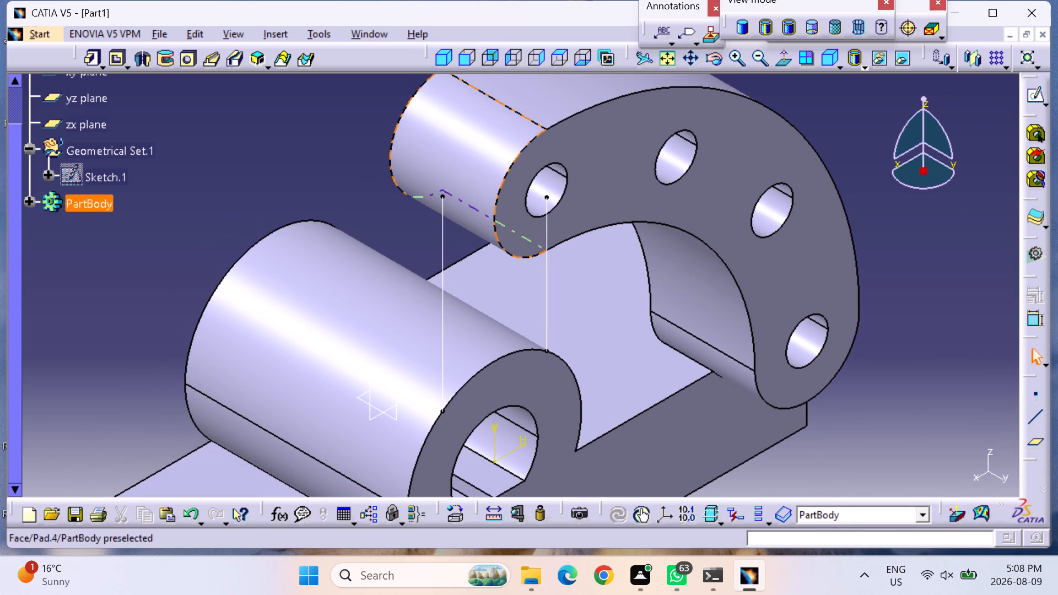
click(438, 62)
click(662, 61)
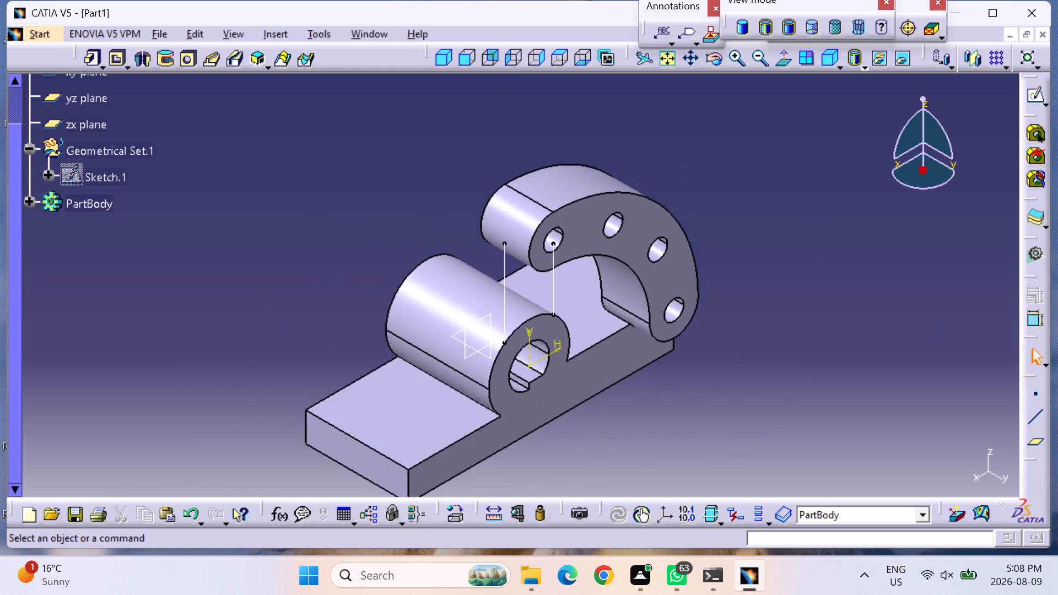
middle_drag(639, 375, 689, 360)
right_drag(638, 376, 689, 360)
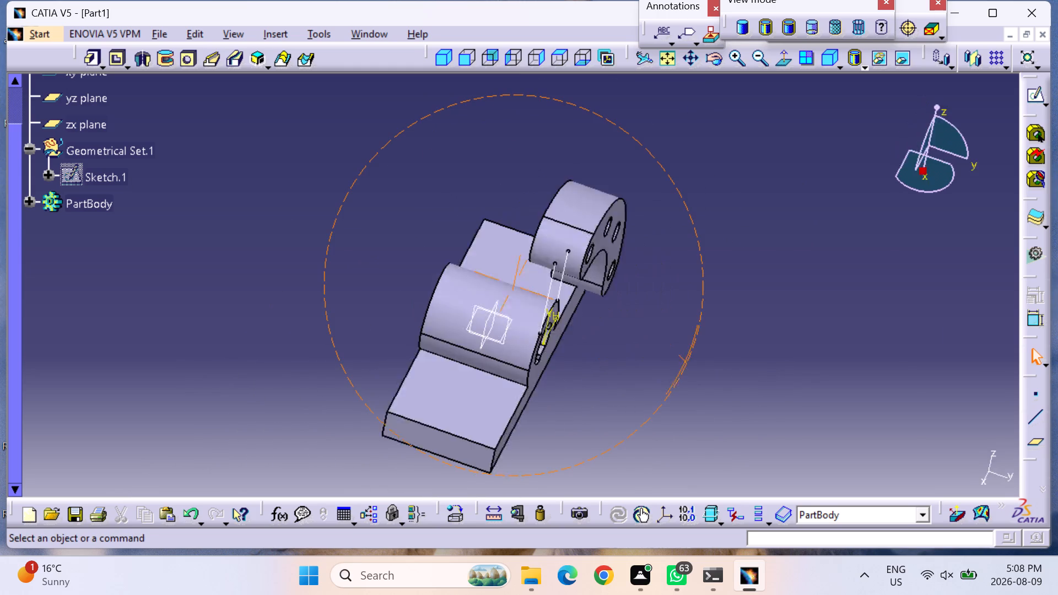
middle_drag(689, 360, 706, 302)
right_drag(689, 360, 706, 302)
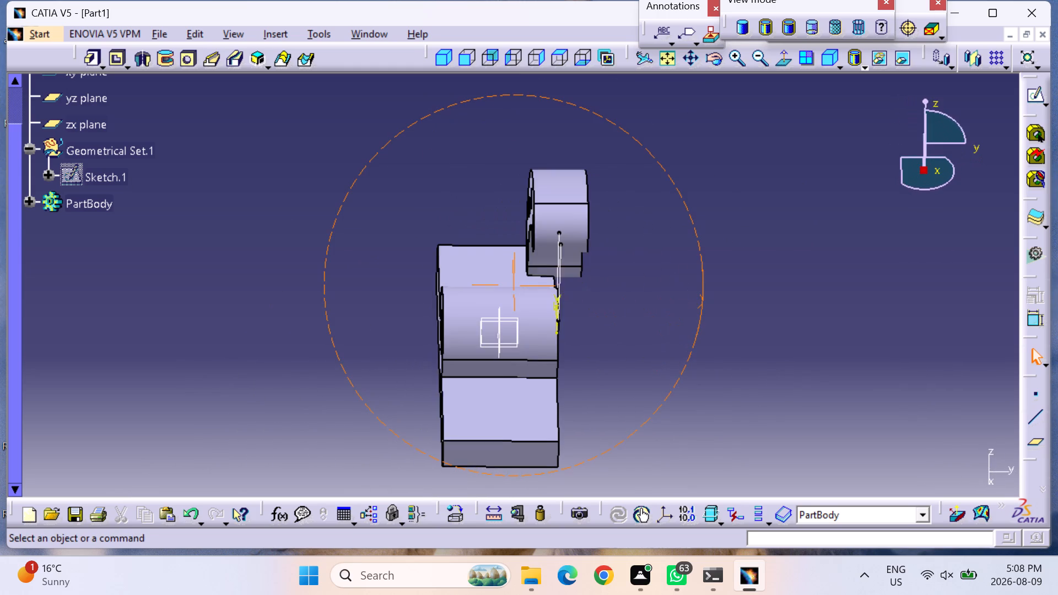
middle_drag(706, 302, 690, 331)
right_drag(706, 302, 690, 331)
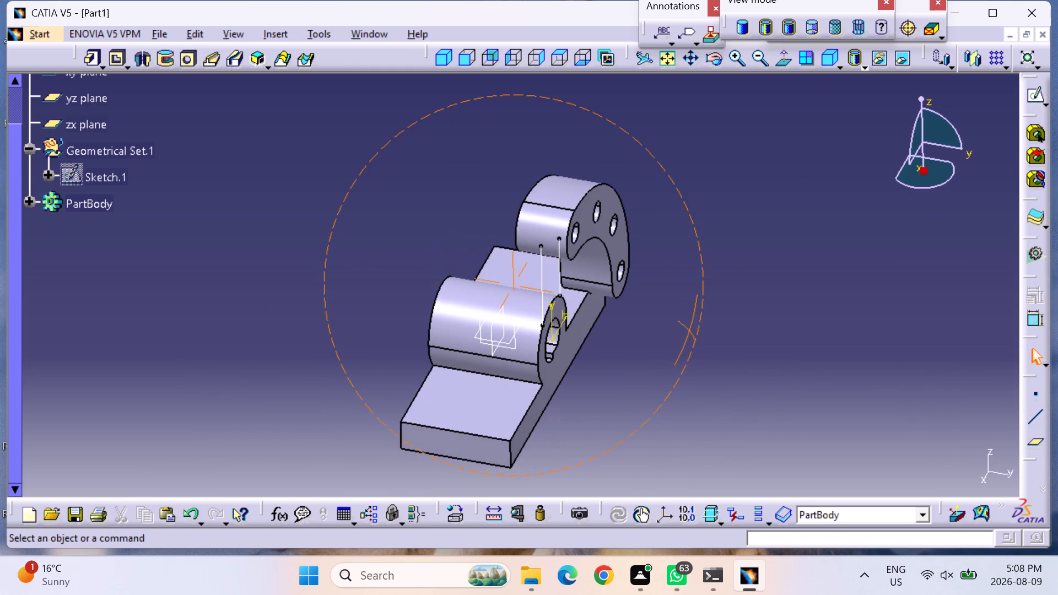
middle_drag(690, 331, 700, 333)
right_drag(690, 331, 700, 333)
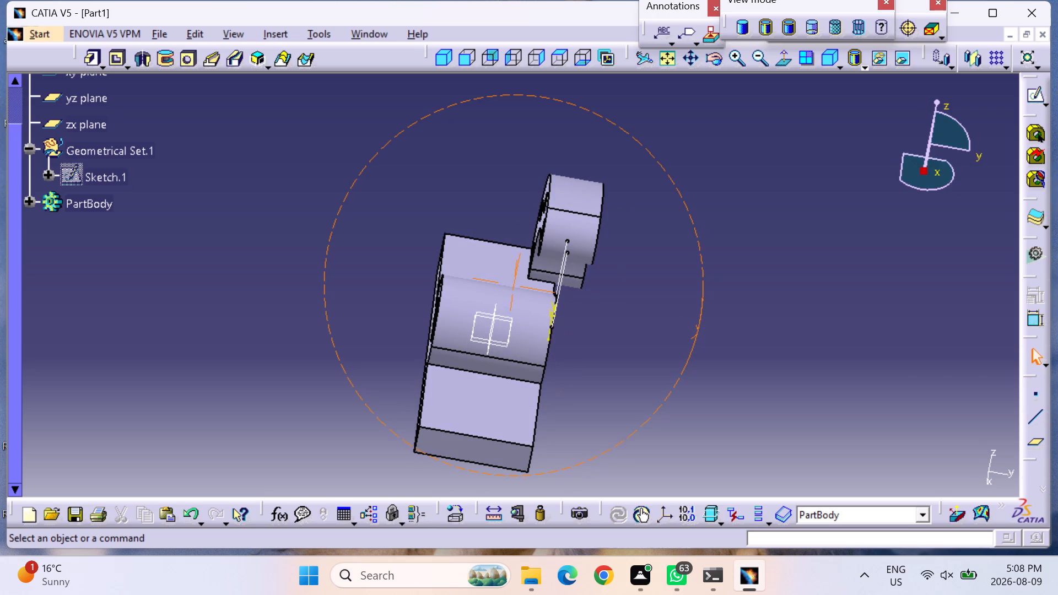
middle_drag(700, 333, 695, 333)
right_drag(700, 333, 695, 333)
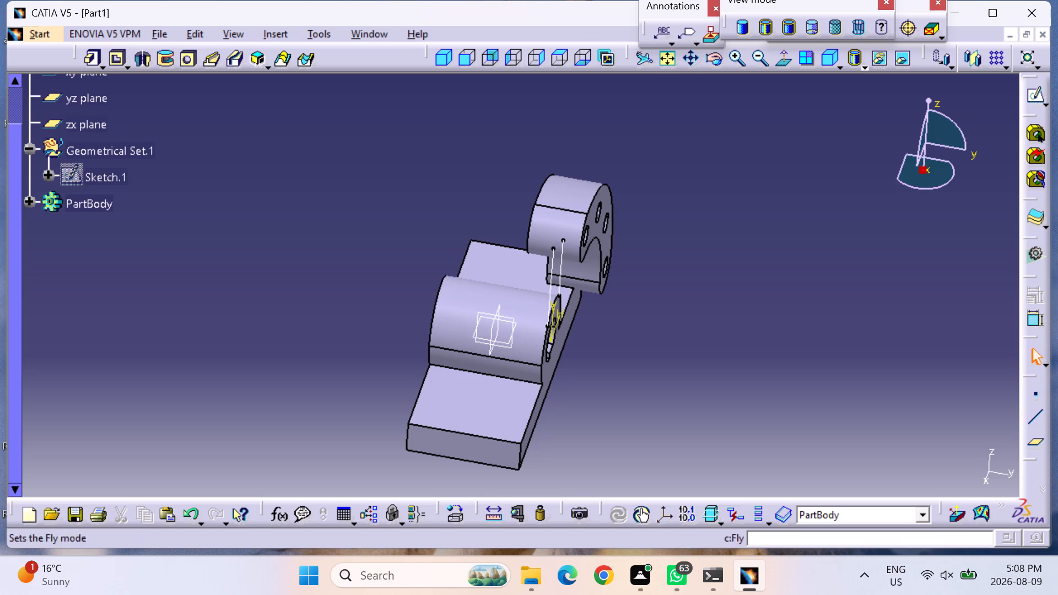
middle_drag(636, 344, 642, 256)
right_drag(636, 344, 642, 256)
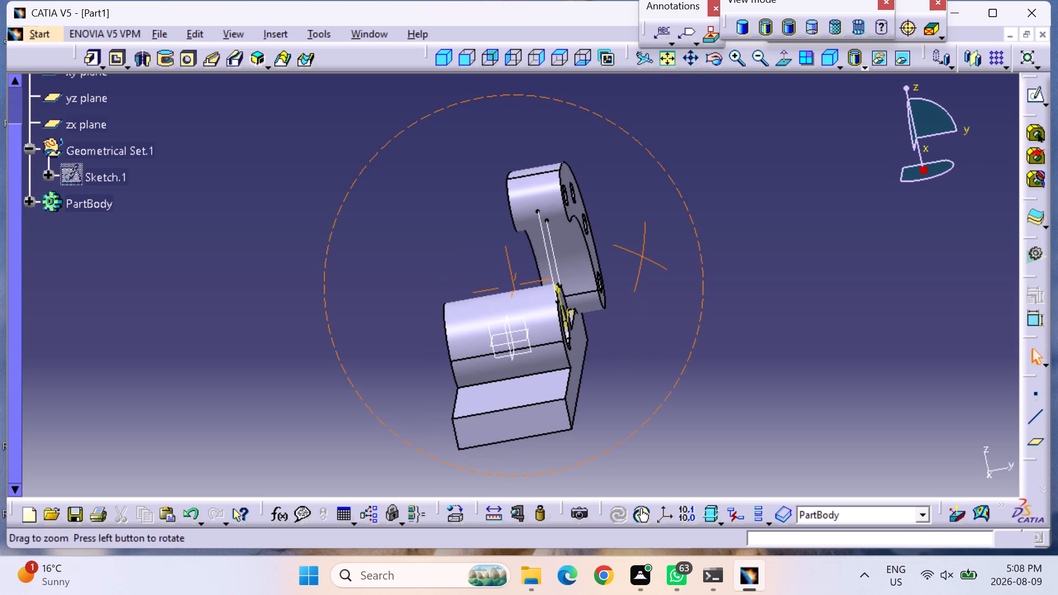
Delete Sketch.11, the two parallel lines between the barrel and the curved arm.
triple_click(739, 59)
double_click(739, 59)
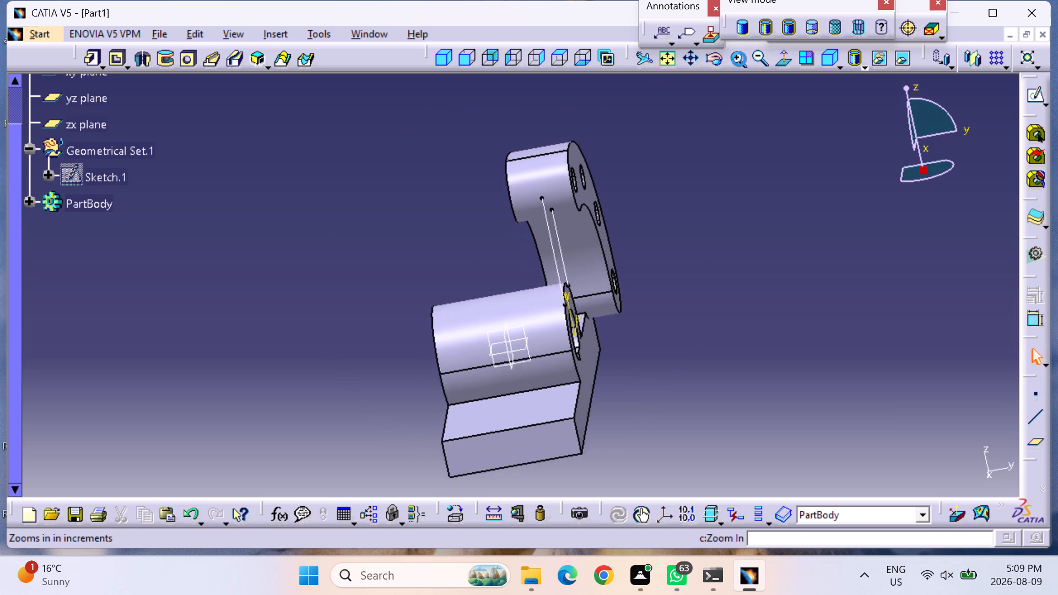
double_click(738, 59)
middle_drag(730, 348, 634, 355)
right_drag(730, 348, 634, 355)
click(613, 244)
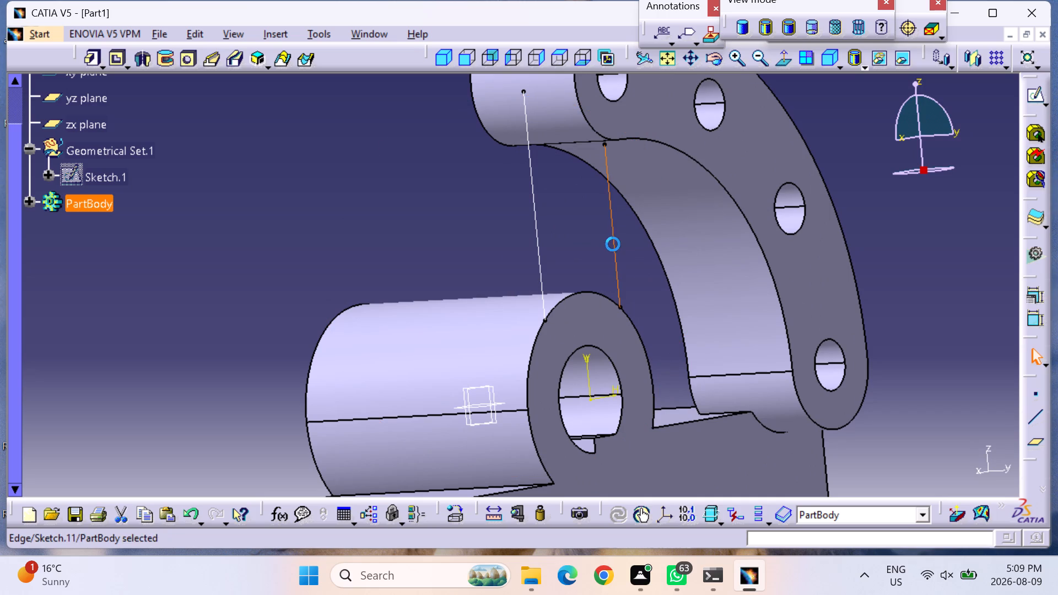
click(538, 235)
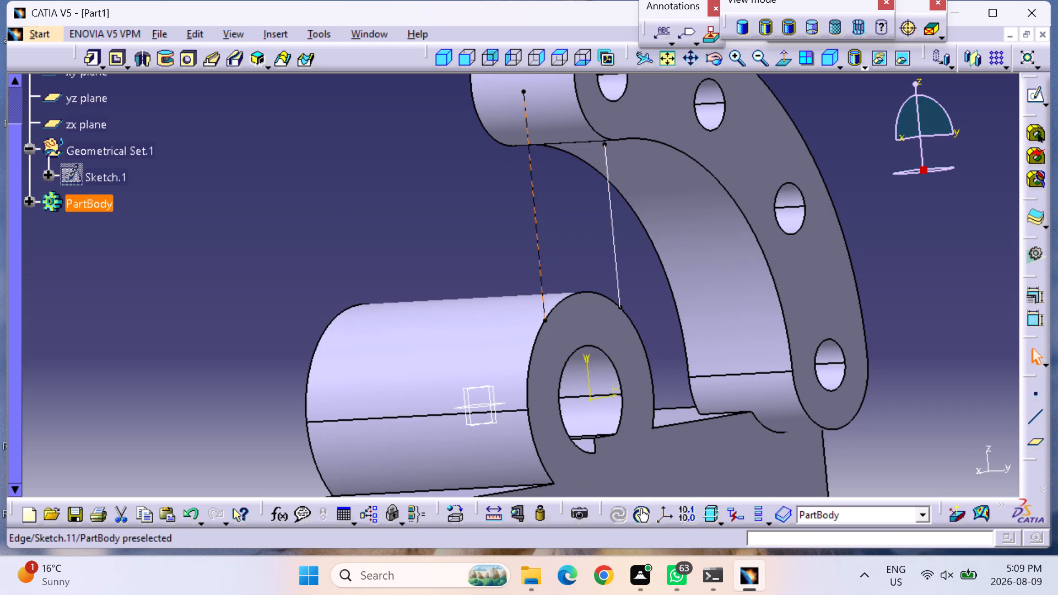
key(Delete)
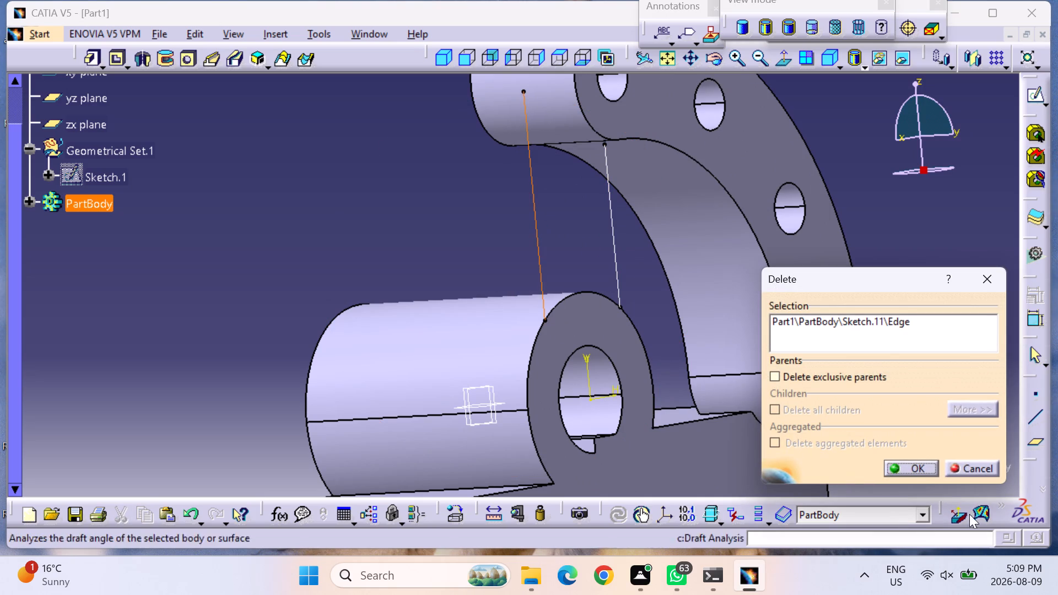
click(919, 468)
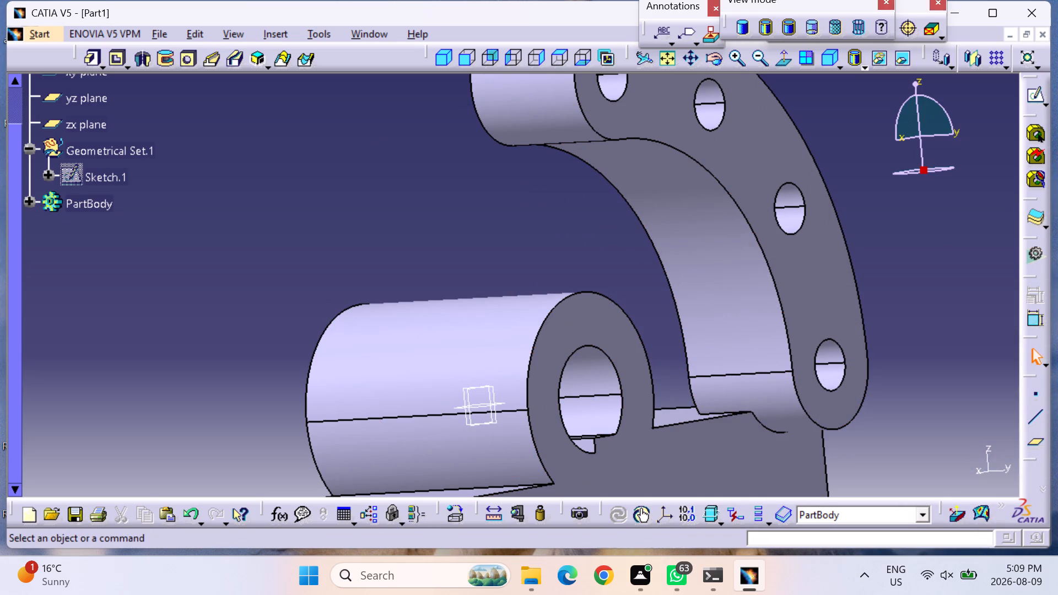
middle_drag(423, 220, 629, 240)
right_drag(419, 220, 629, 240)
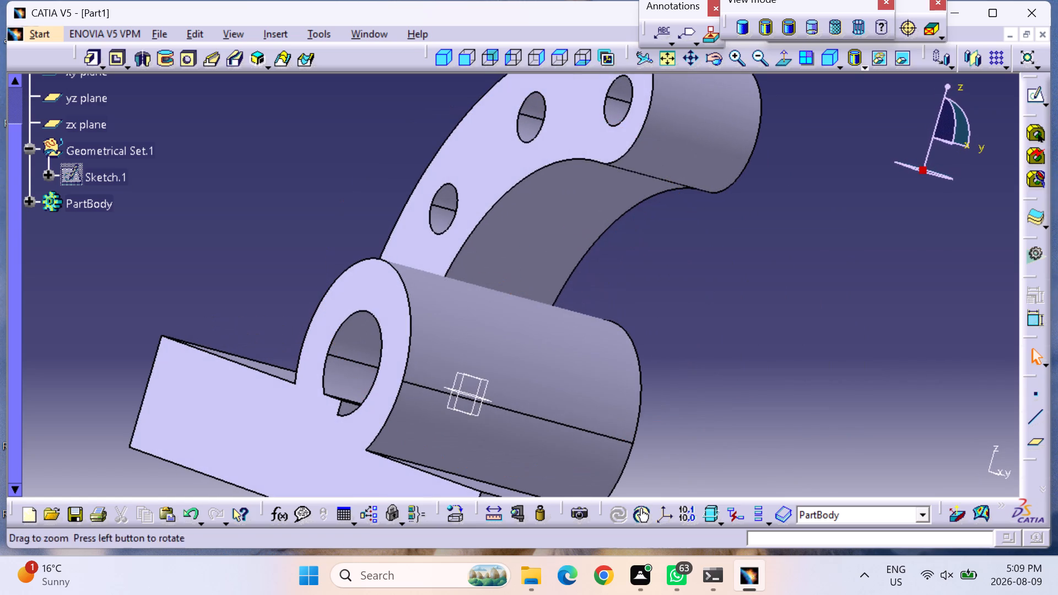
Start a sketch on the flat face of the curved four-hole arm.
click(579, 147)
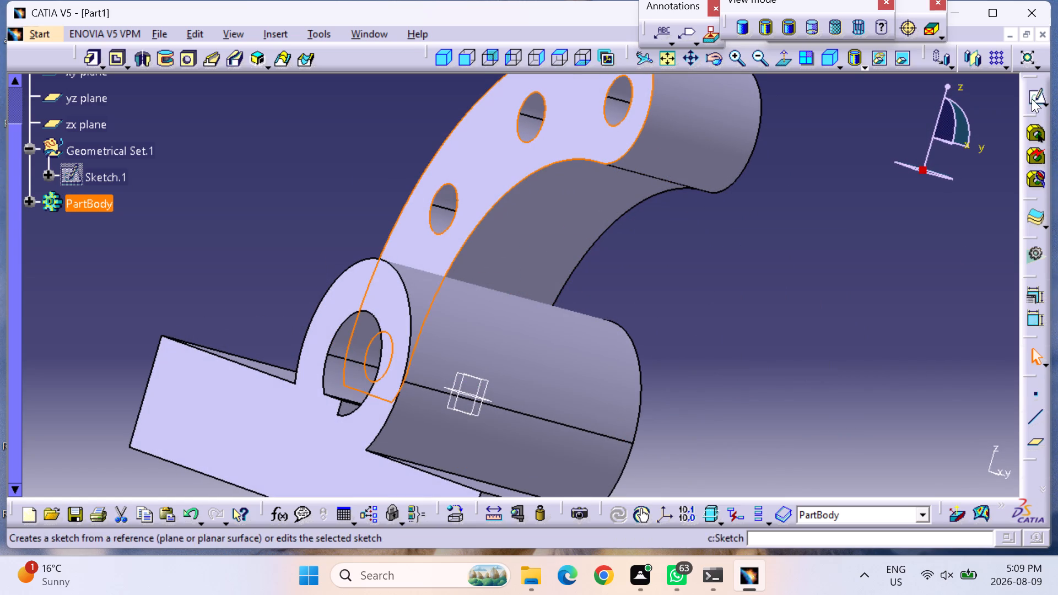
click(1032, 99)
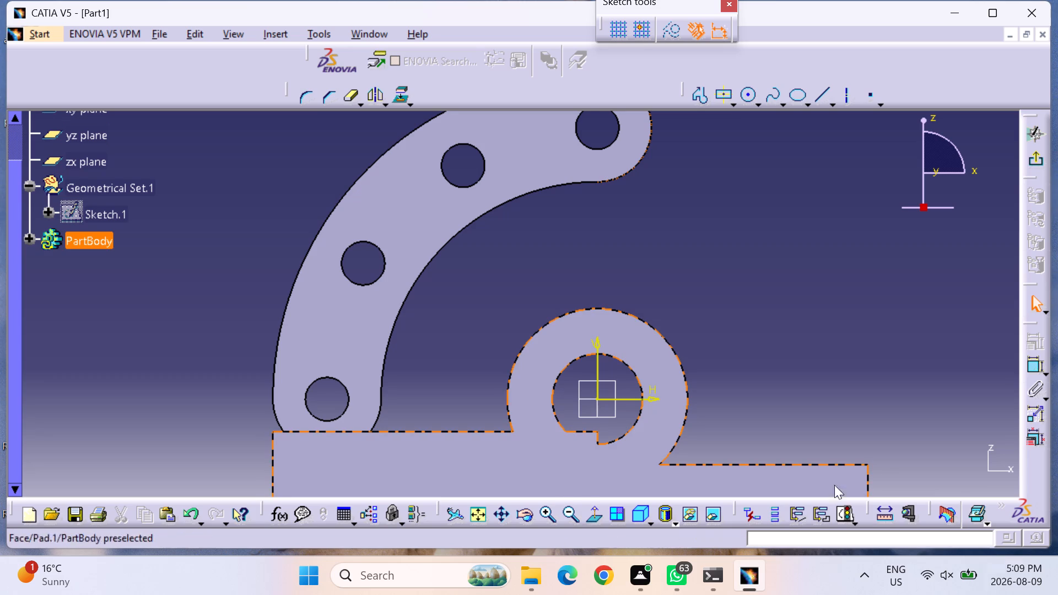
click(477, 519)
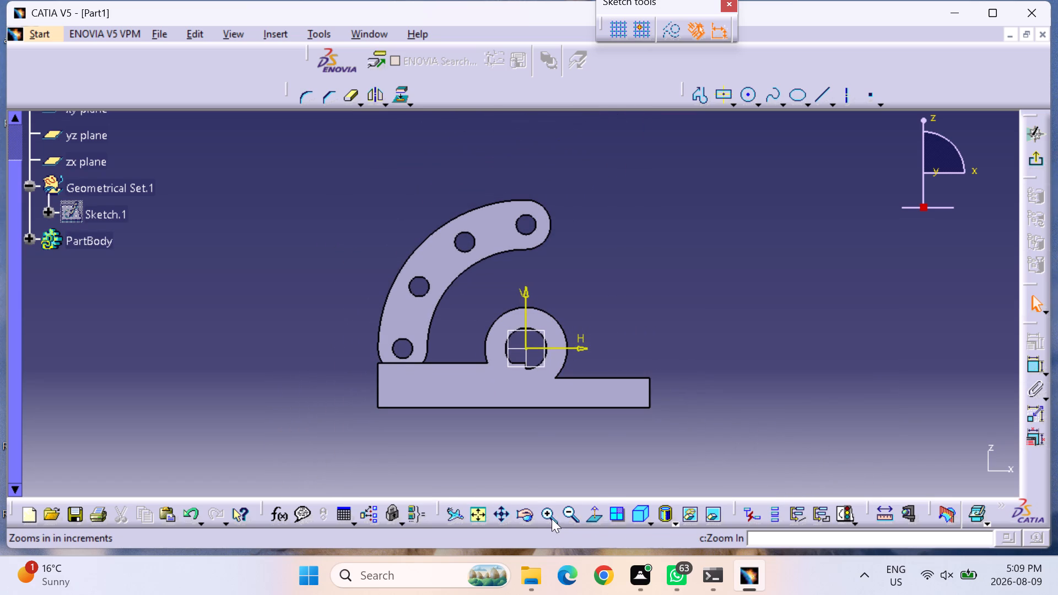
click(546, 512)
click(546, 509)
double_click(544, 512)
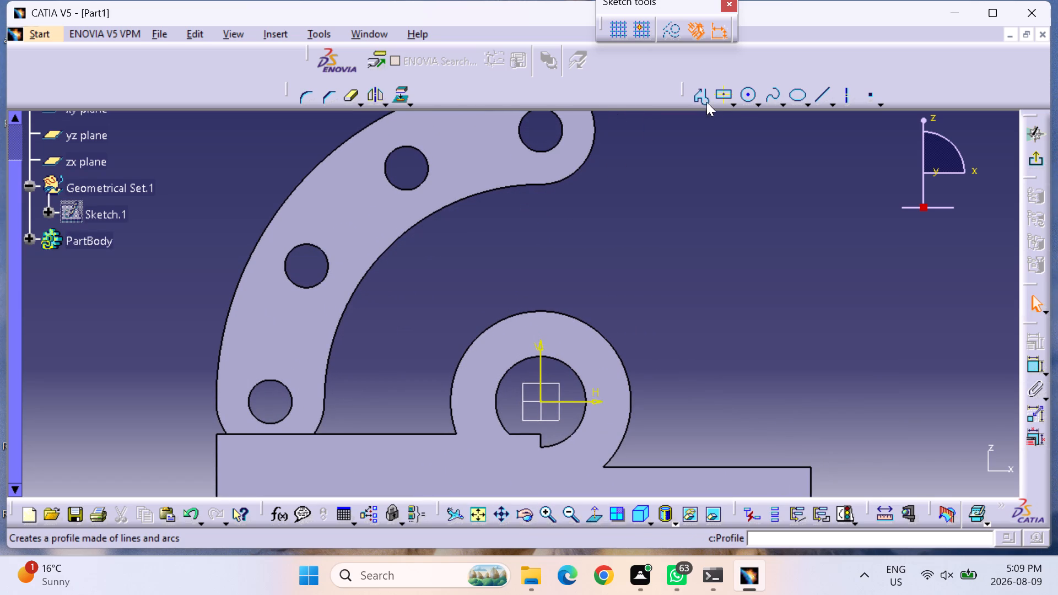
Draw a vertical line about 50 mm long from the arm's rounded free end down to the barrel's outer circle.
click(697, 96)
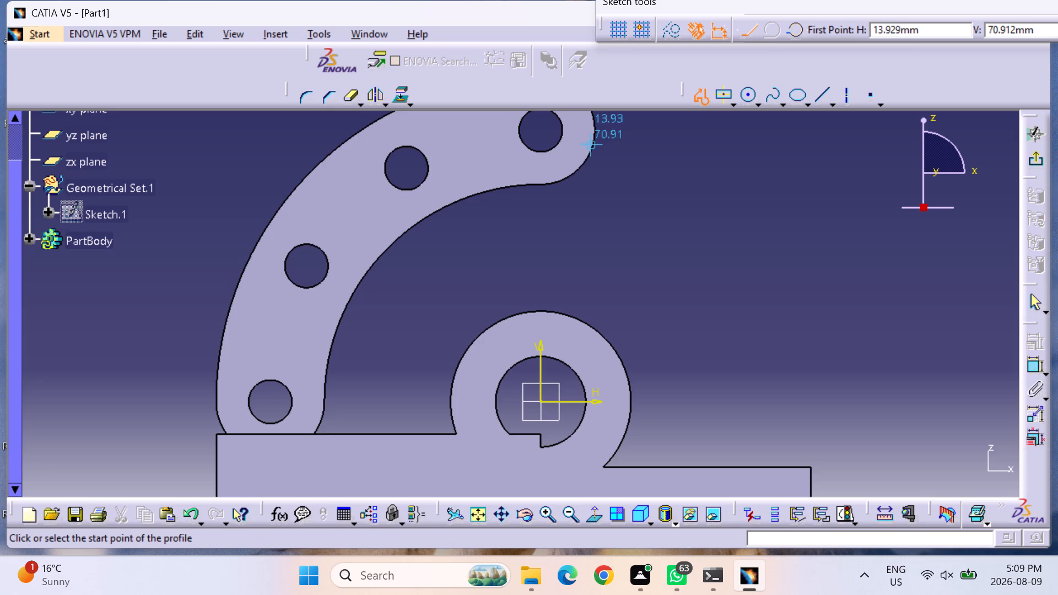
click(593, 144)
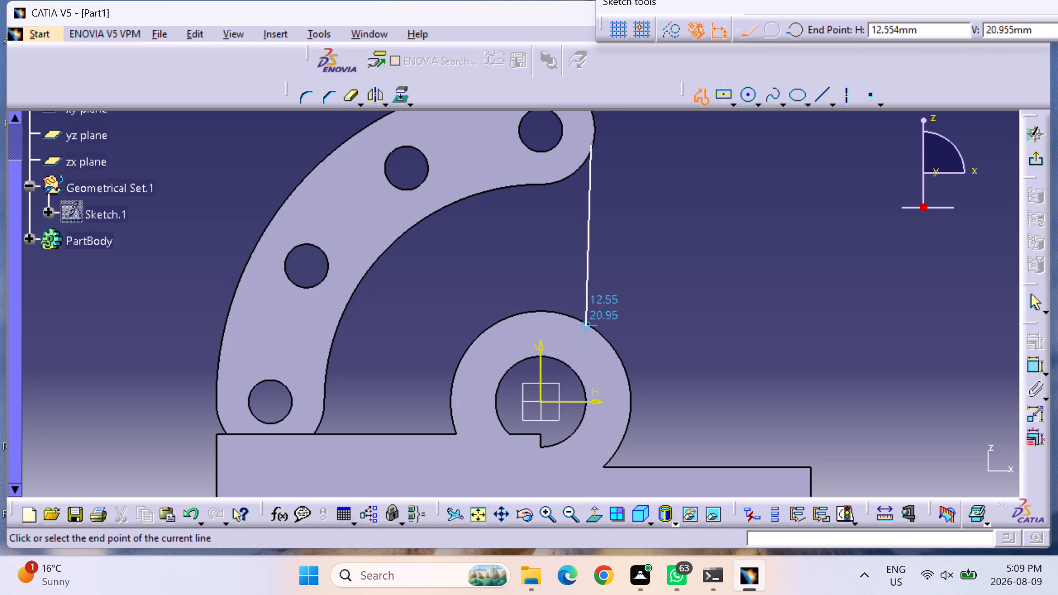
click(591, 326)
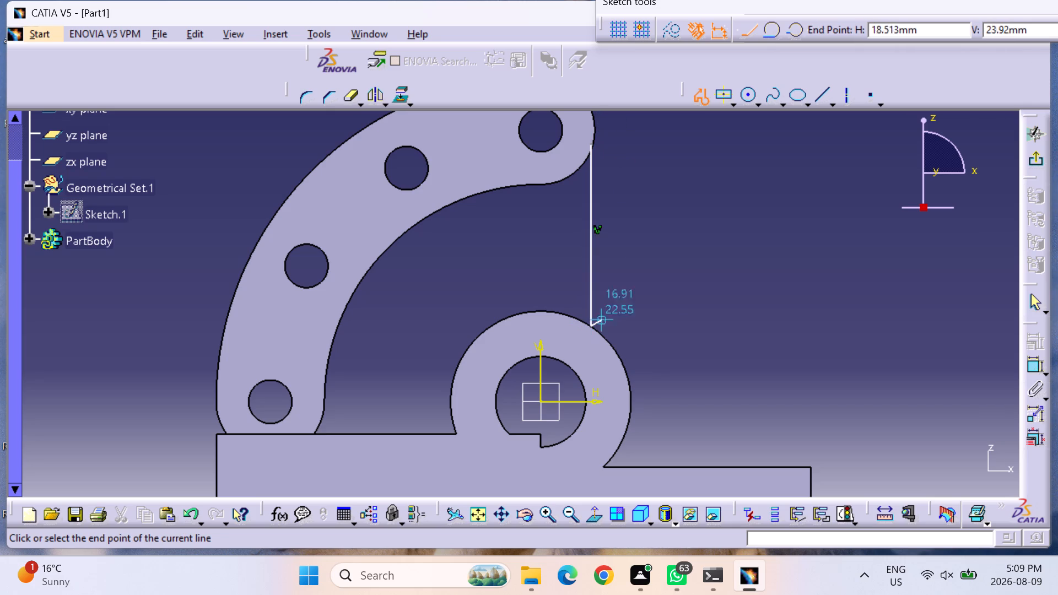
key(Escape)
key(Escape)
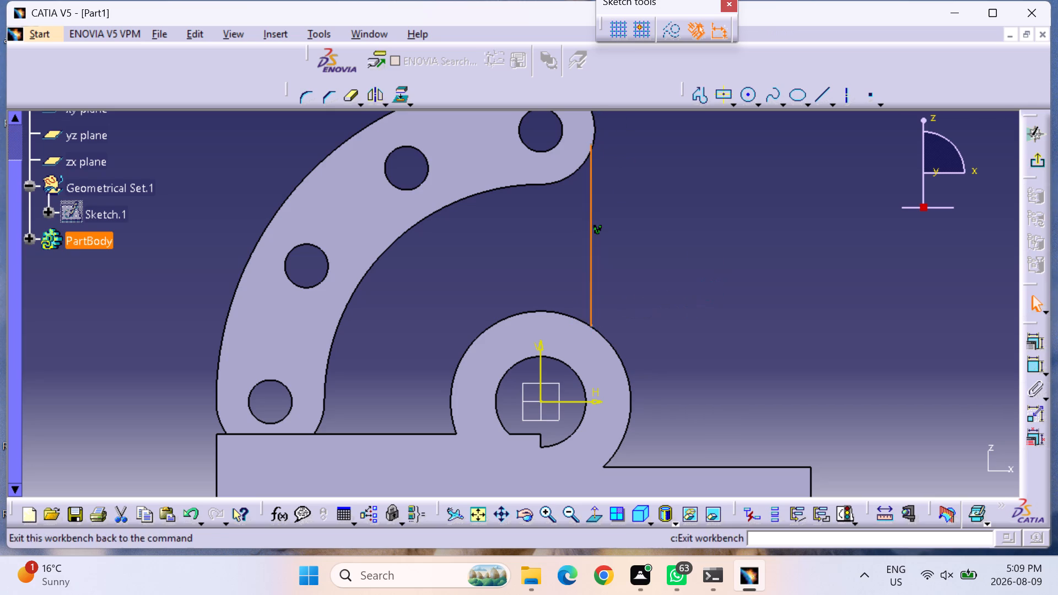
Draw a vertical line from the arm's inner edge down to the top of the barrel, at H about -5 mm.
click(695, 93)
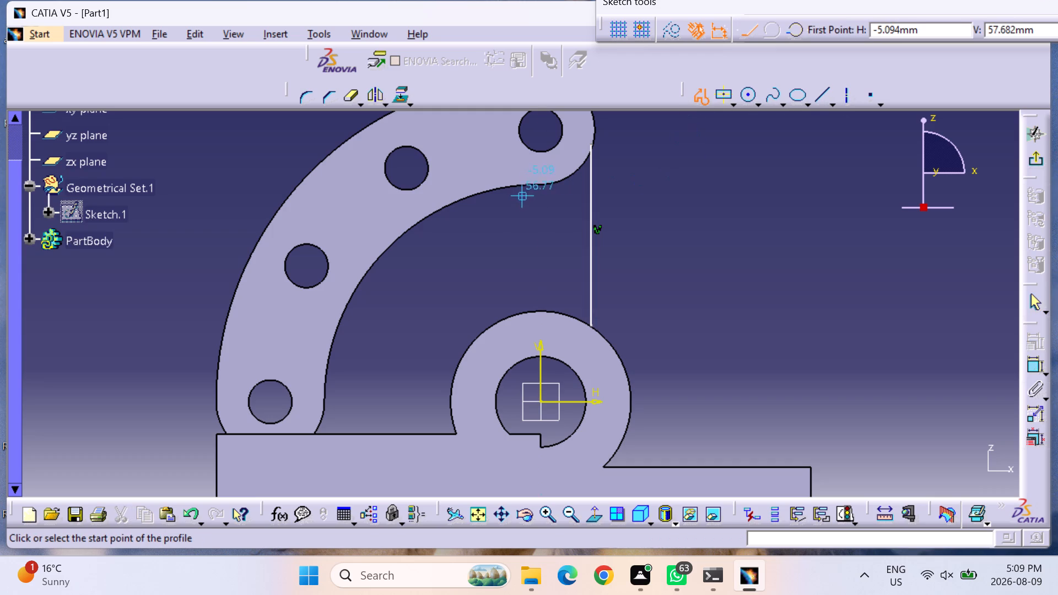
click(522, 185)
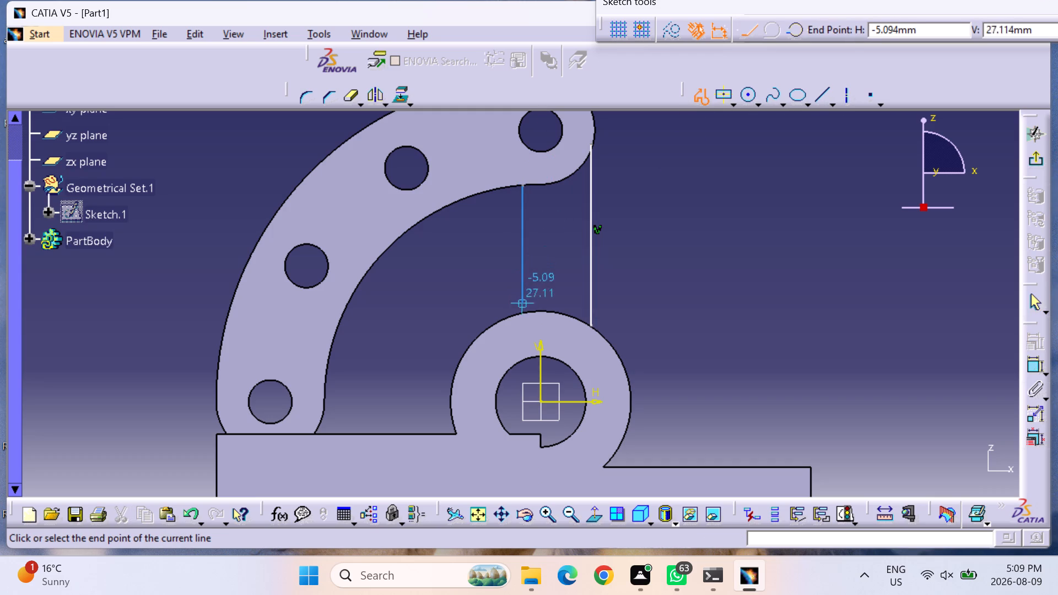
click(525, 313)
key(Escape)
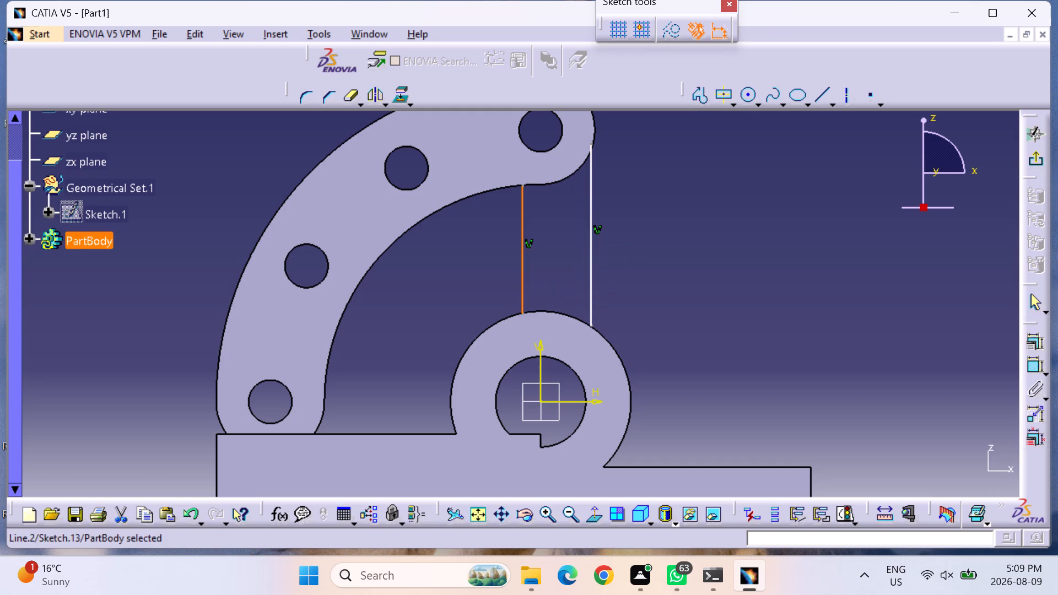
key(Escape)
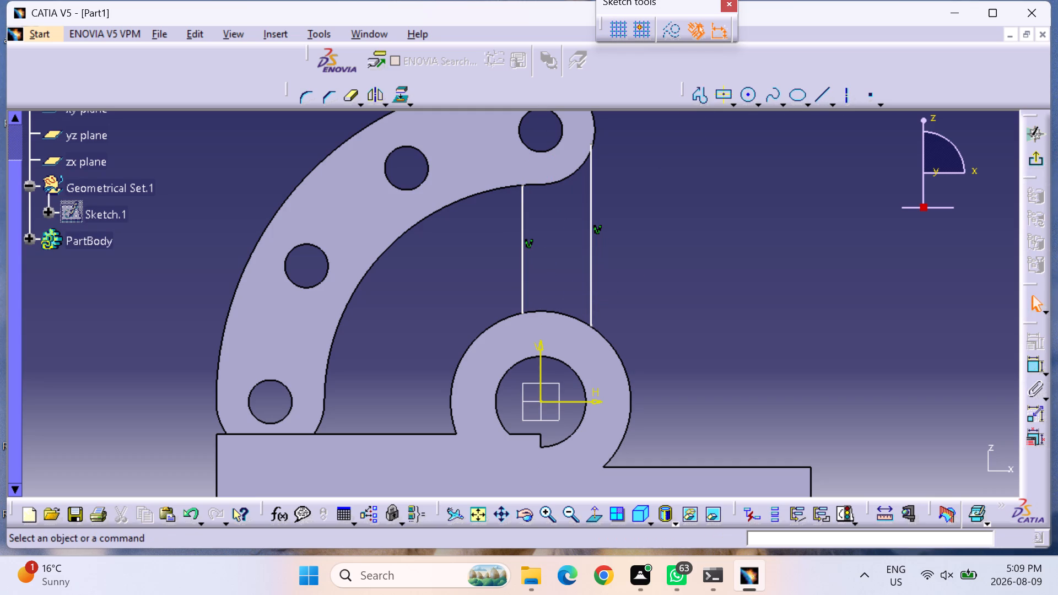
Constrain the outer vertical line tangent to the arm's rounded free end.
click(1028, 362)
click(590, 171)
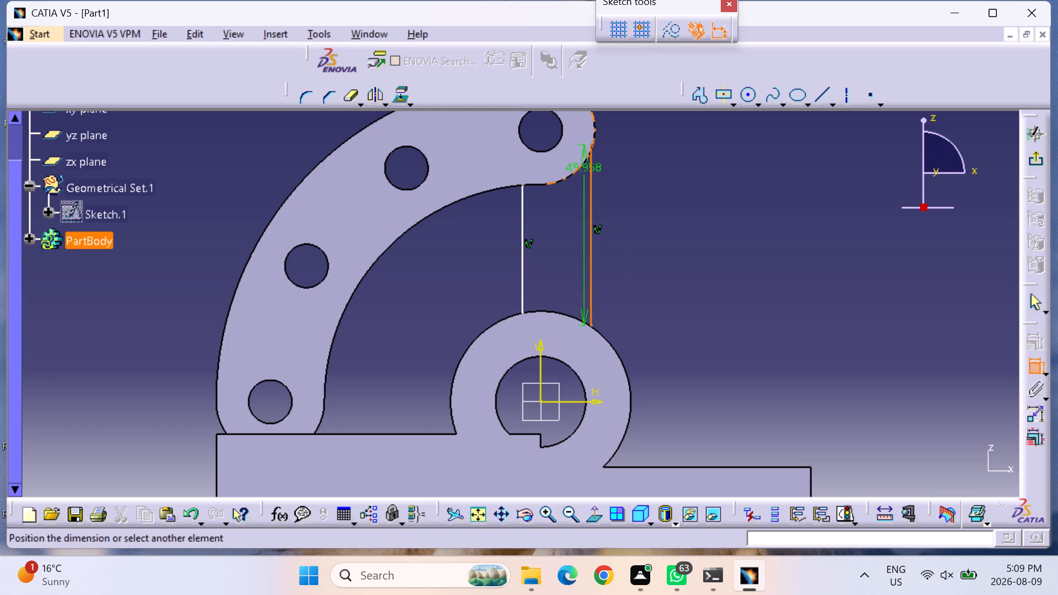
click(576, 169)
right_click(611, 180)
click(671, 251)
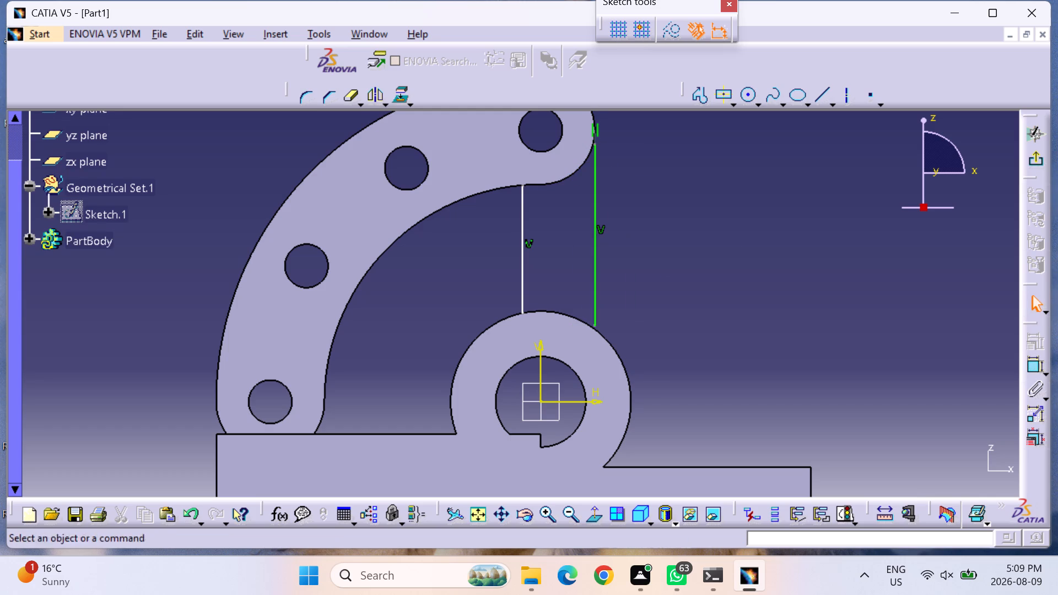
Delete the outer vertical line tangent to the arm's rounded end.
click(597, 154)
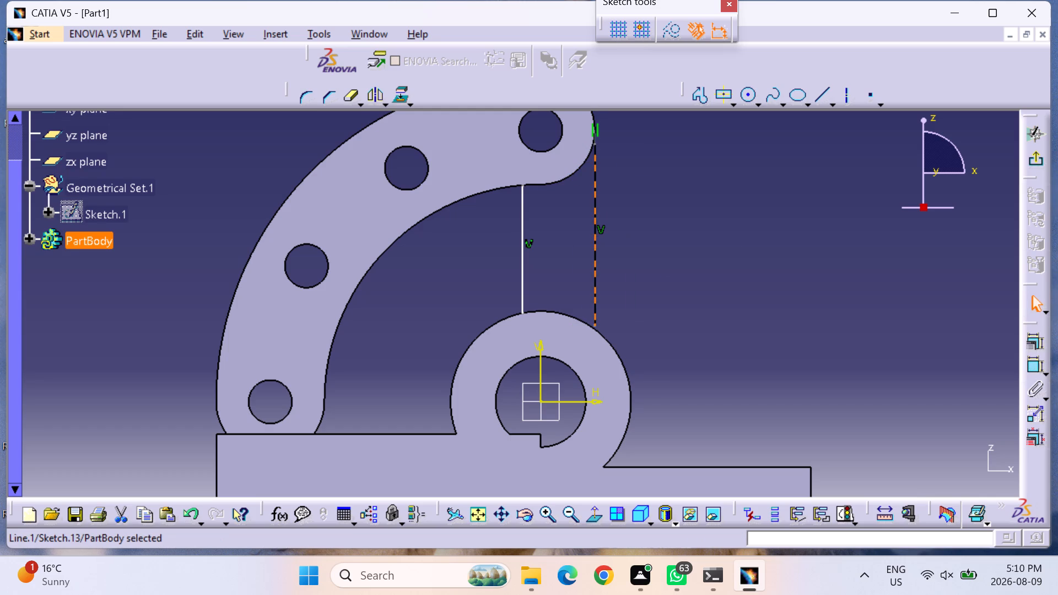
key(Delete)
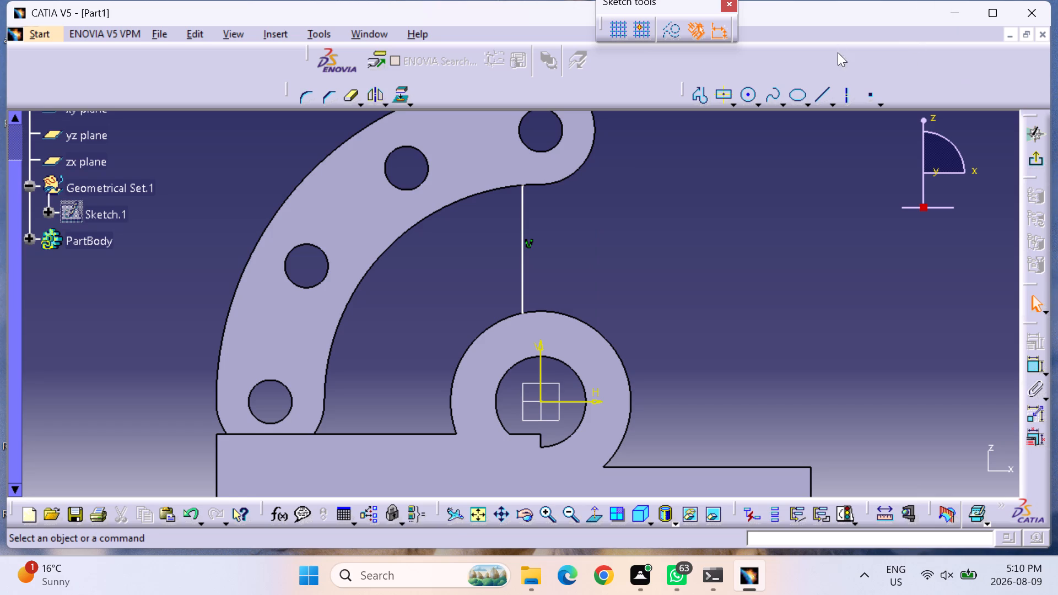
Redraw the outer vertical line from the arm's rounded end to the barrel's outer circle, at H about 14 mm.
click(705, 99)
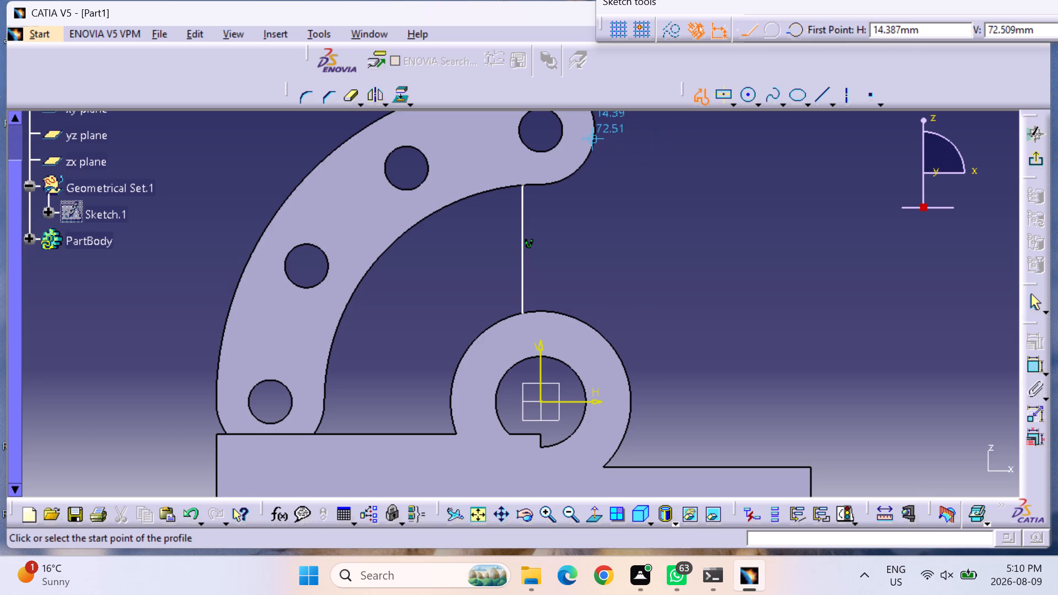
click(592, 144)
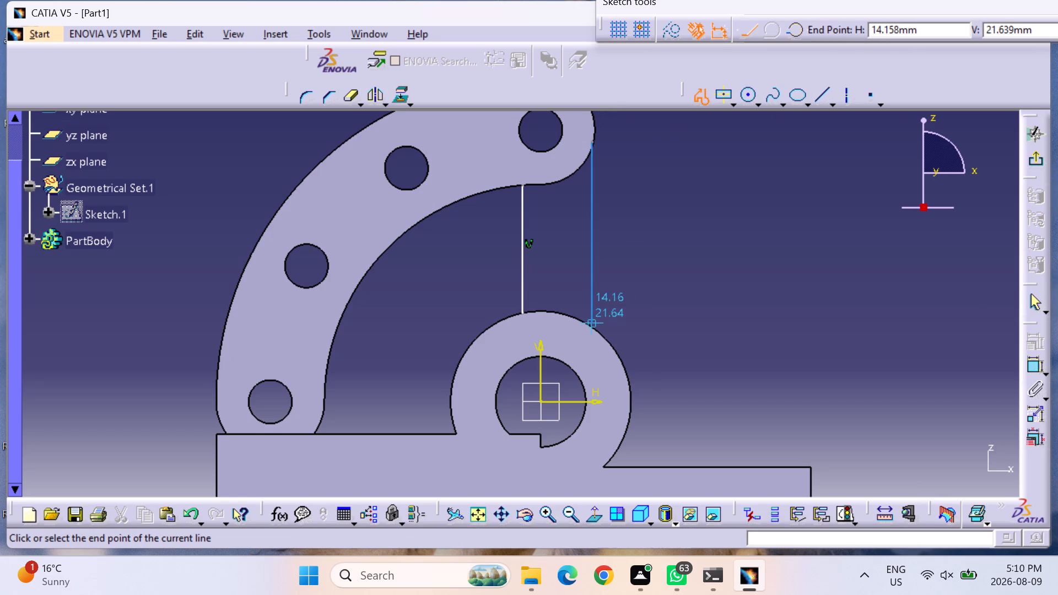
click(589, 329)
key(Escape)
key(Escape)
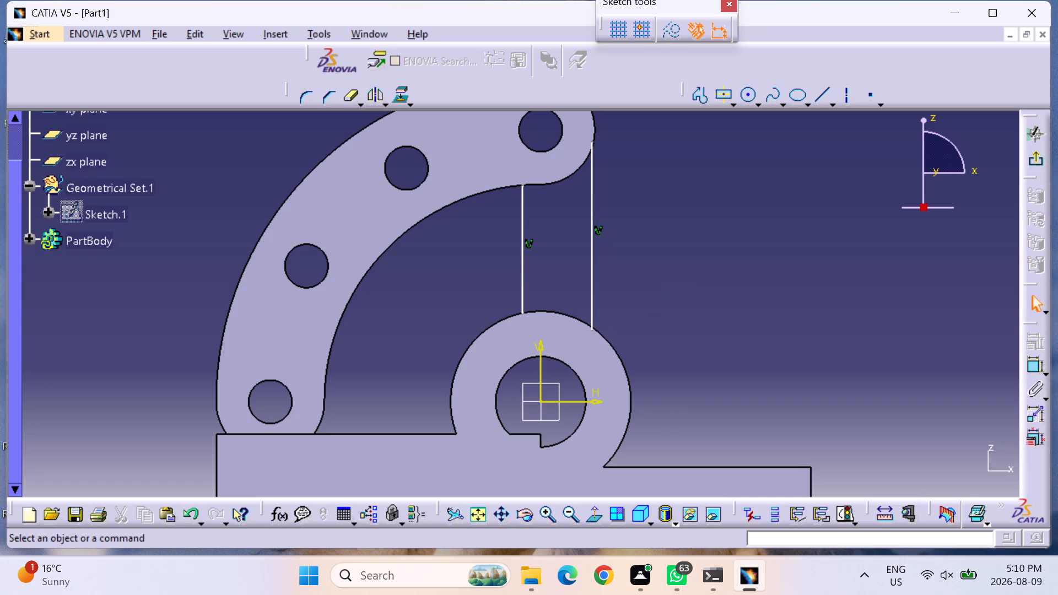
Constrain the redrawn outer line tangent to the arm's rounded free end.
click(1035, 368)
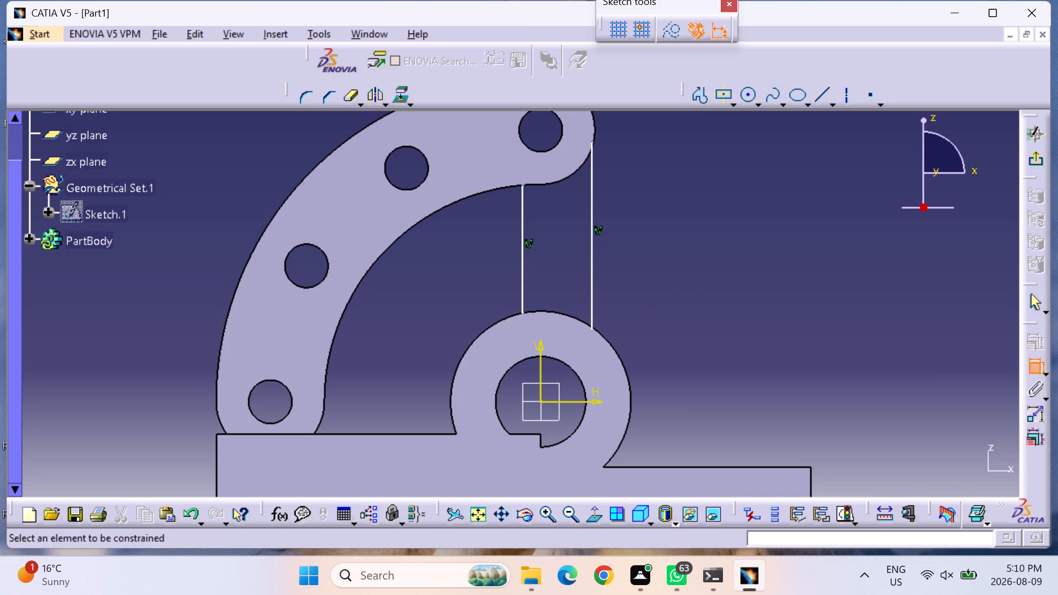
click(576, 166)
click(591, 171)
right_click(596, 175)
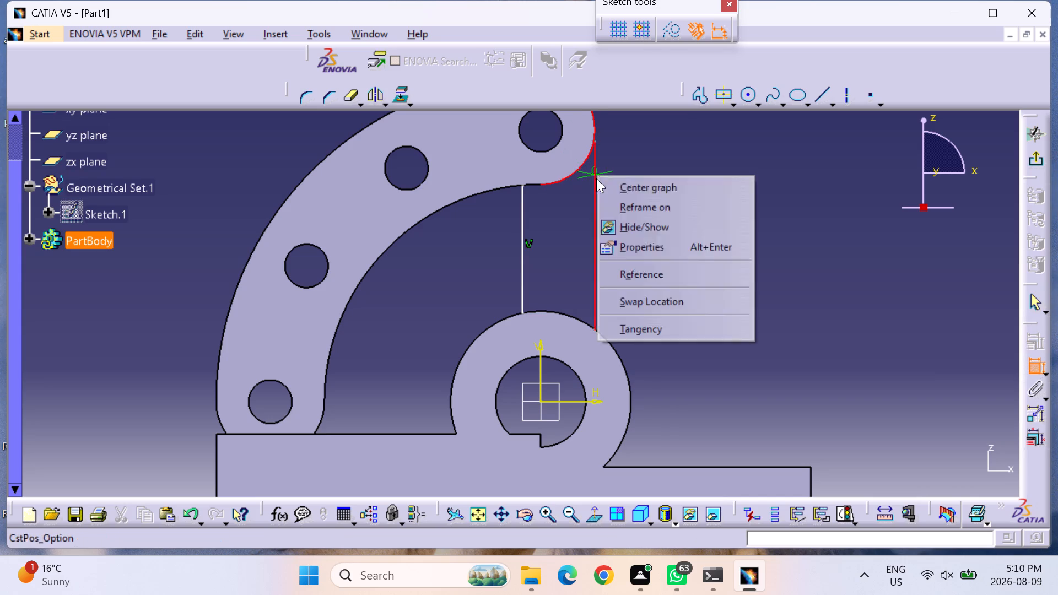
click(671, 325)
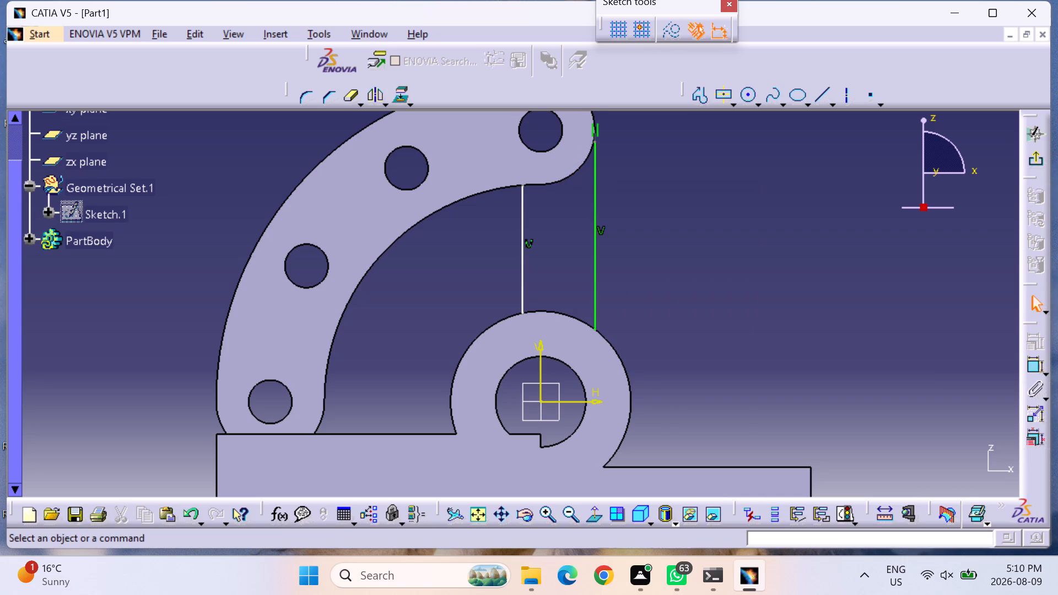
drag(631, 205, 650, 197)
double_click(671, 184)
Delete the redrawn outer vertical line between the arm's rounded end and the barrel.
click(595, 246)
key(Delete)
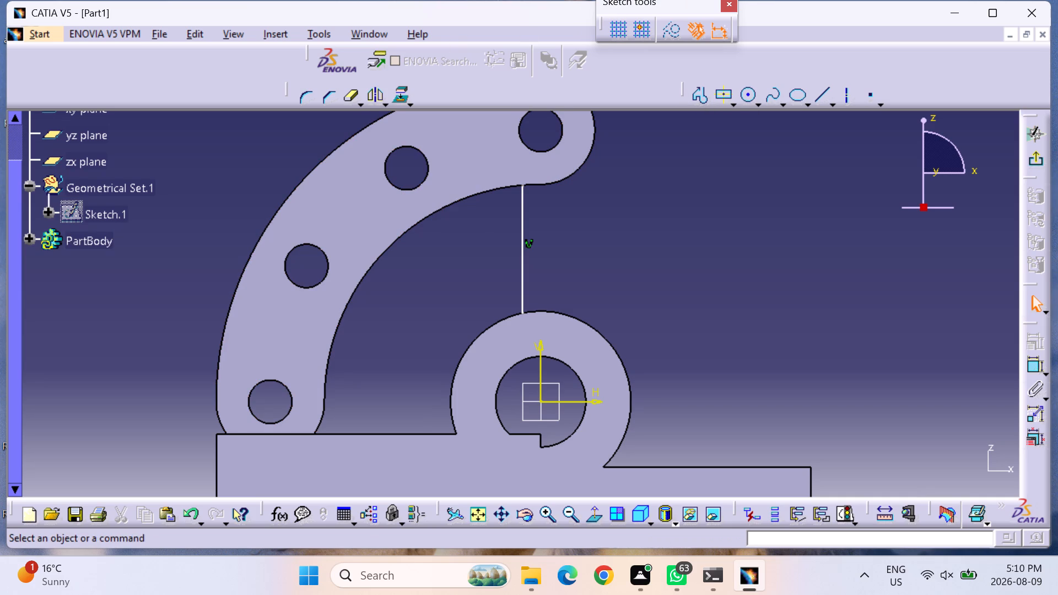
Draw the outer vertical line again from the arm's rounded end to the barrel's outer circle, at H about 13.5 mm.
click(564, 516)
middle_drag(528, 271, 531, 316)
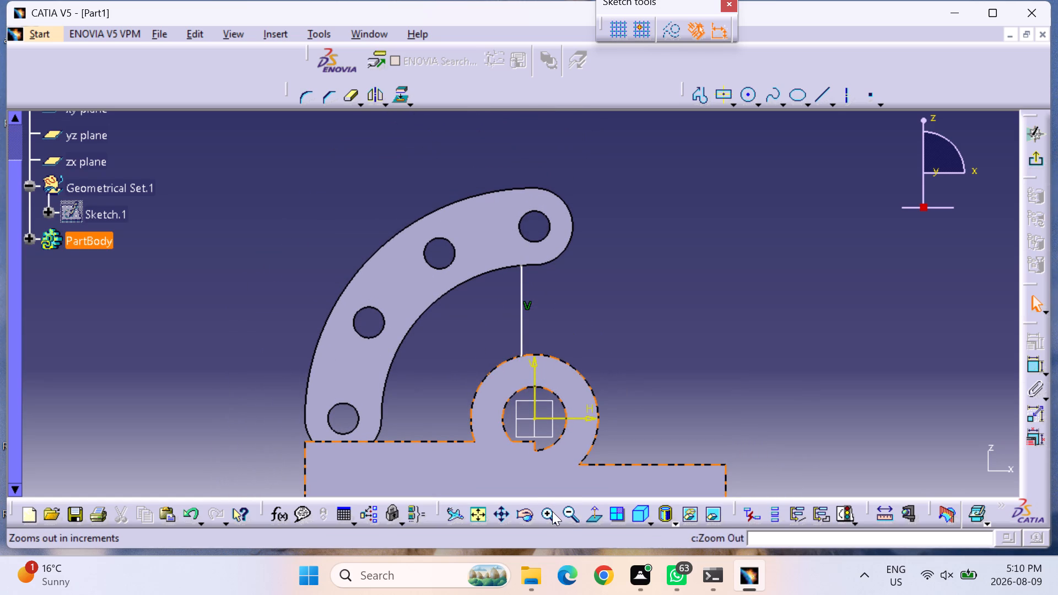
double_click(551, 511)
click(706, 97)
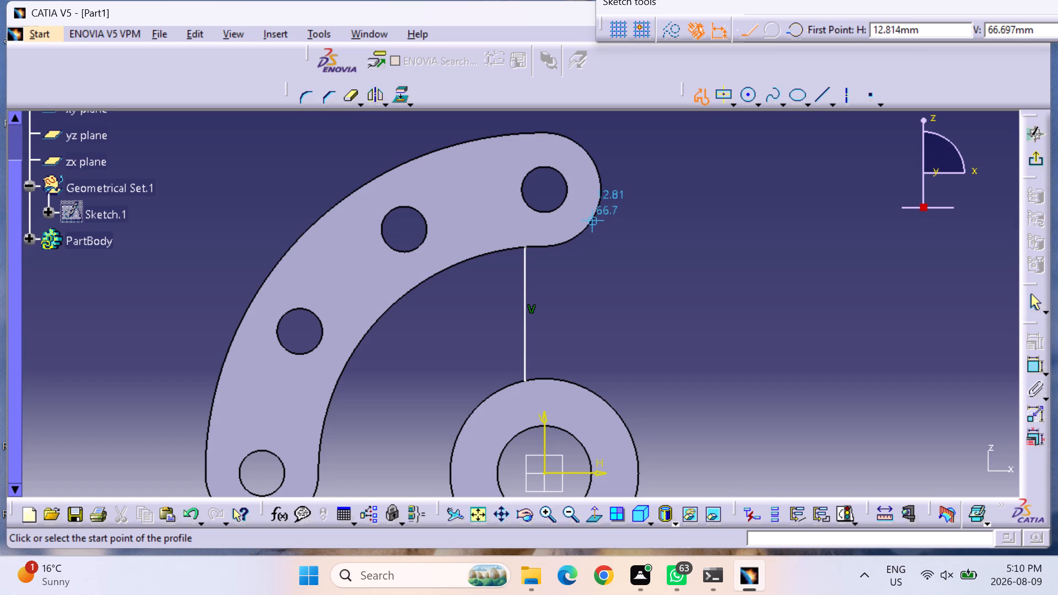
click(596, 212)
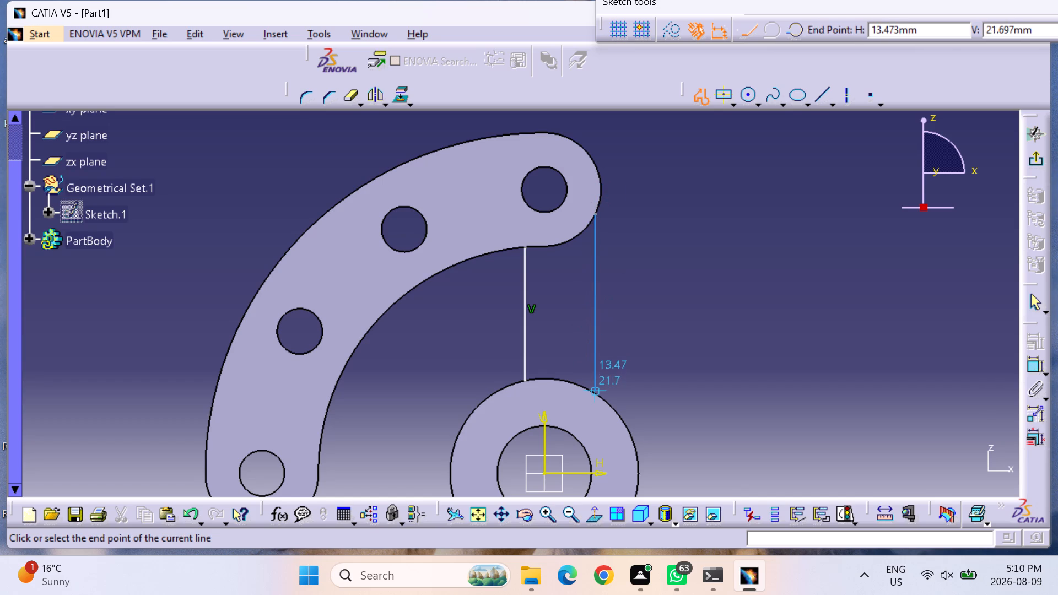
click(597, 394)
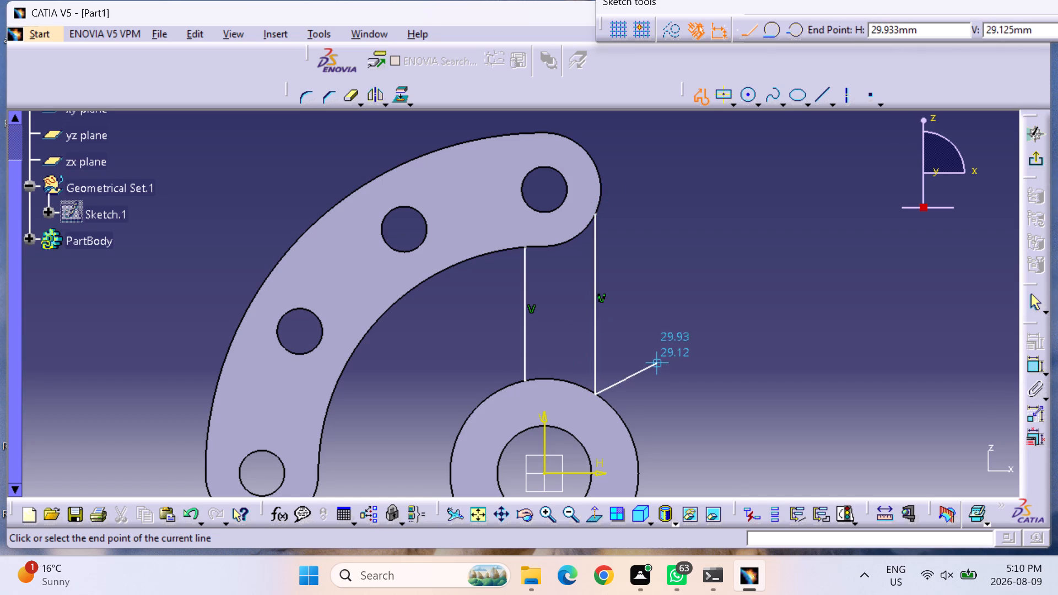
key(Escape)
key(Escape)
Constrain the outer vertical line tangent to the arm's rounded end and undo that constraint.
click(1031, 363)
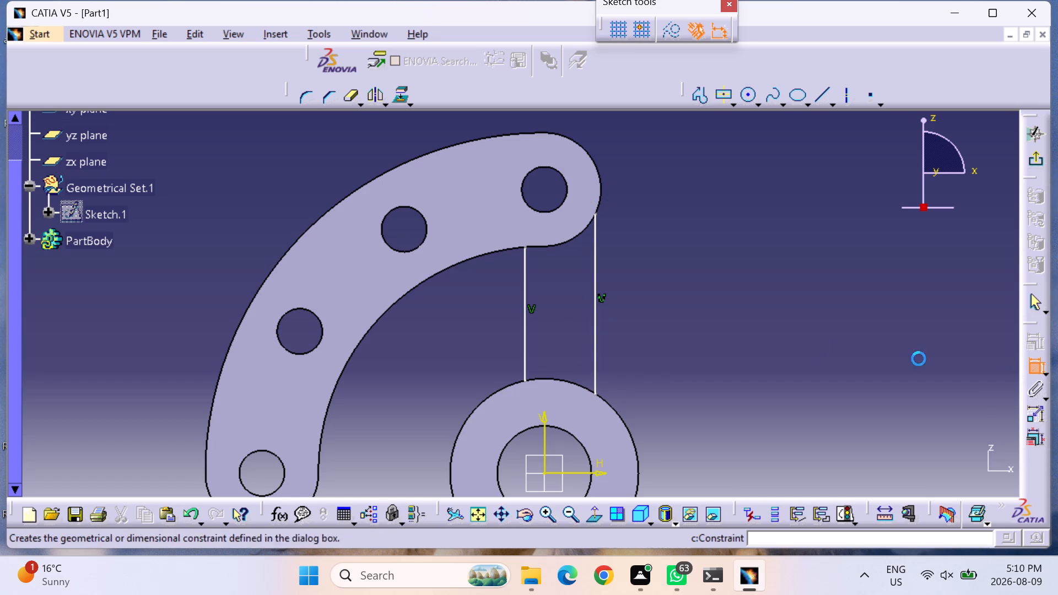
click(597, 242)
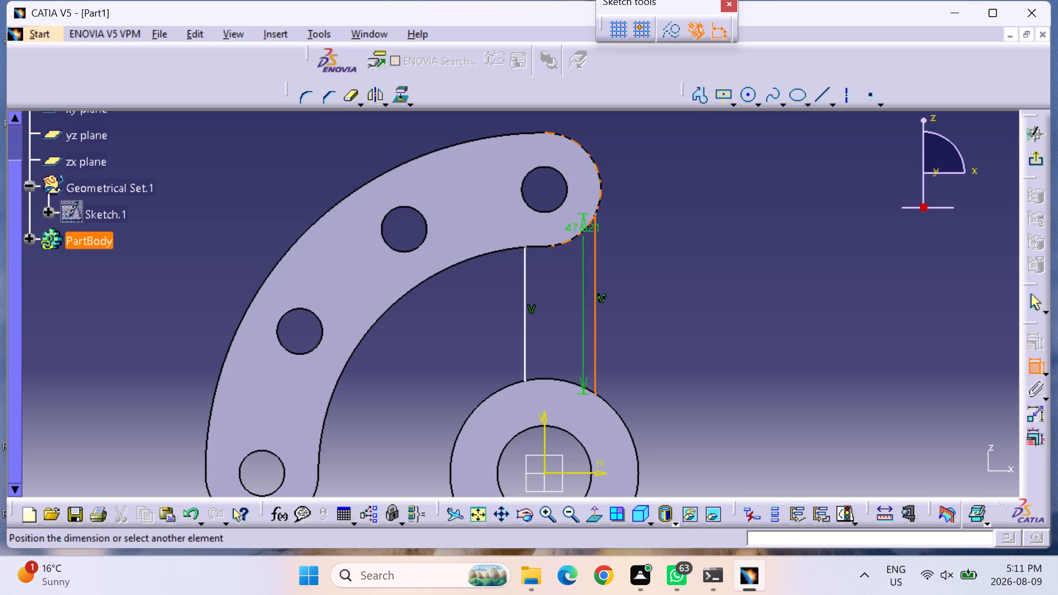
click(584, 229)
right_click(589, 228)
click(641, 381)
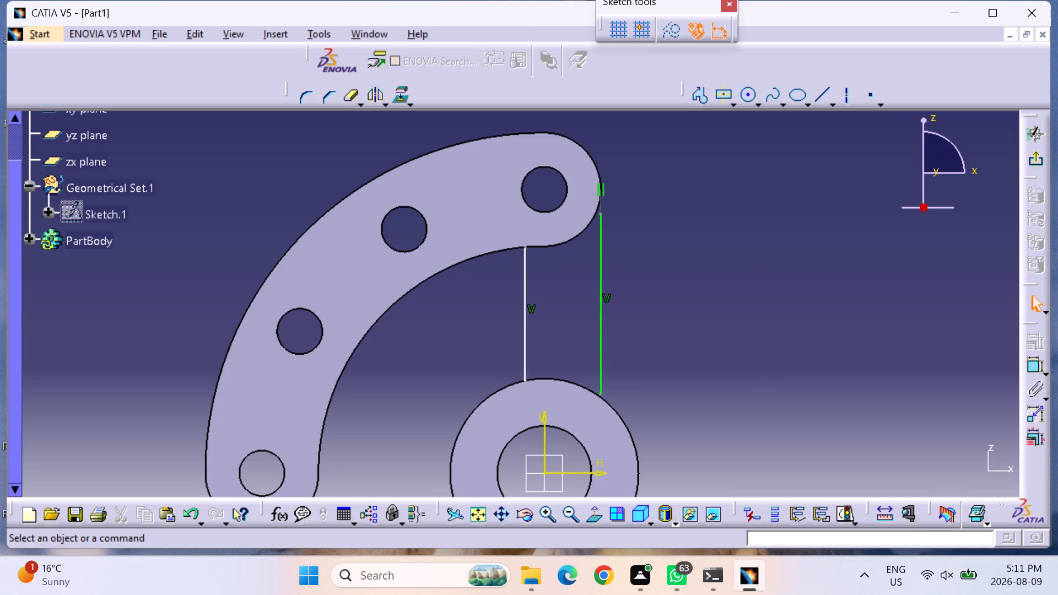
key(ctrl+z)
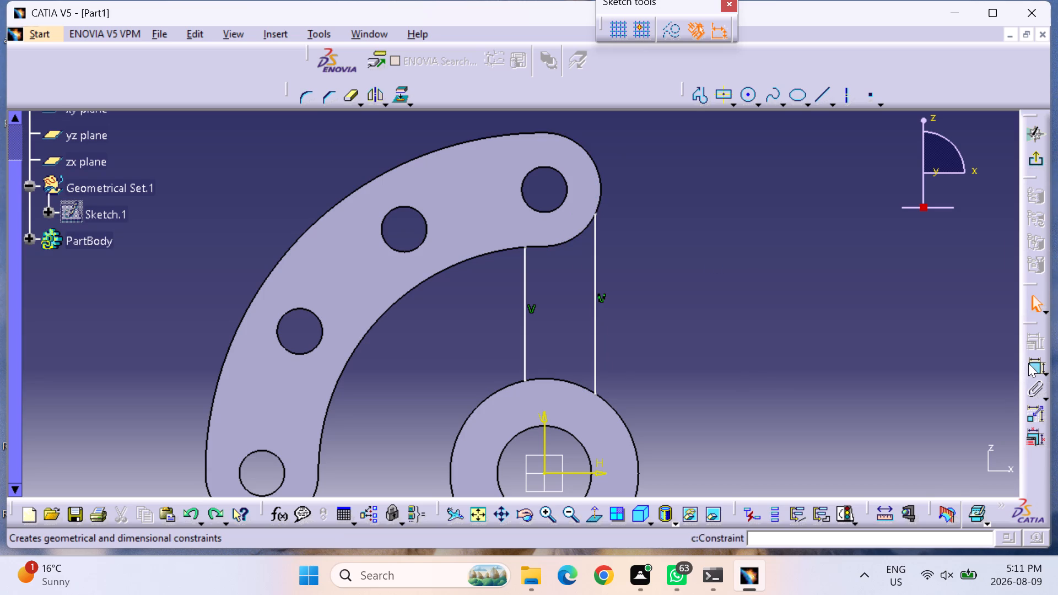
Constrain the outer vertical line's lower endpoint coincident with the barrel's outer circle.
click(1028, 363)
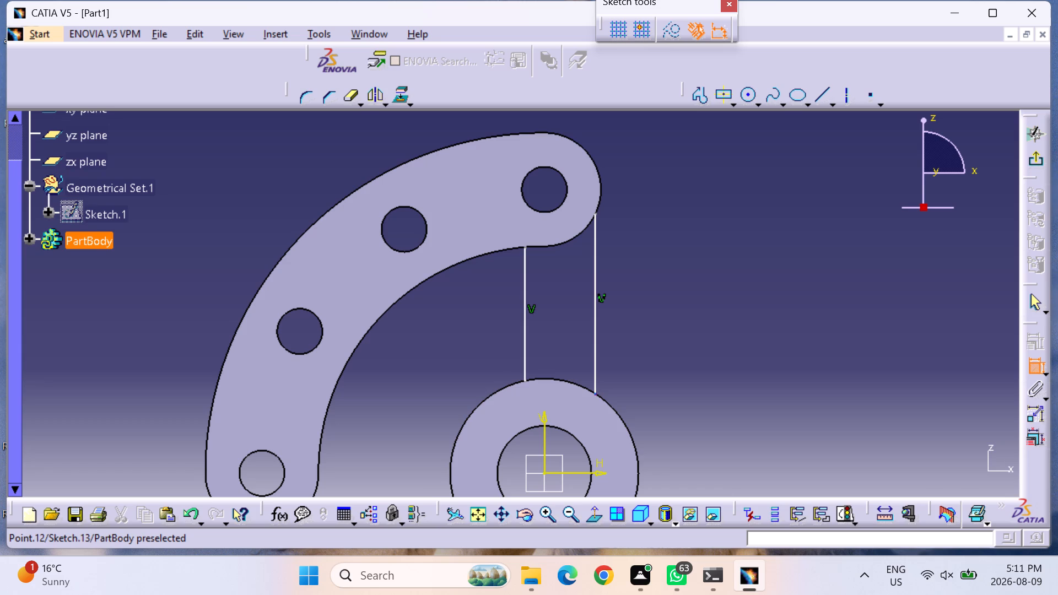
click(598, 392)
click(586, 391)
right_click(586, 387)
click(625, 371)
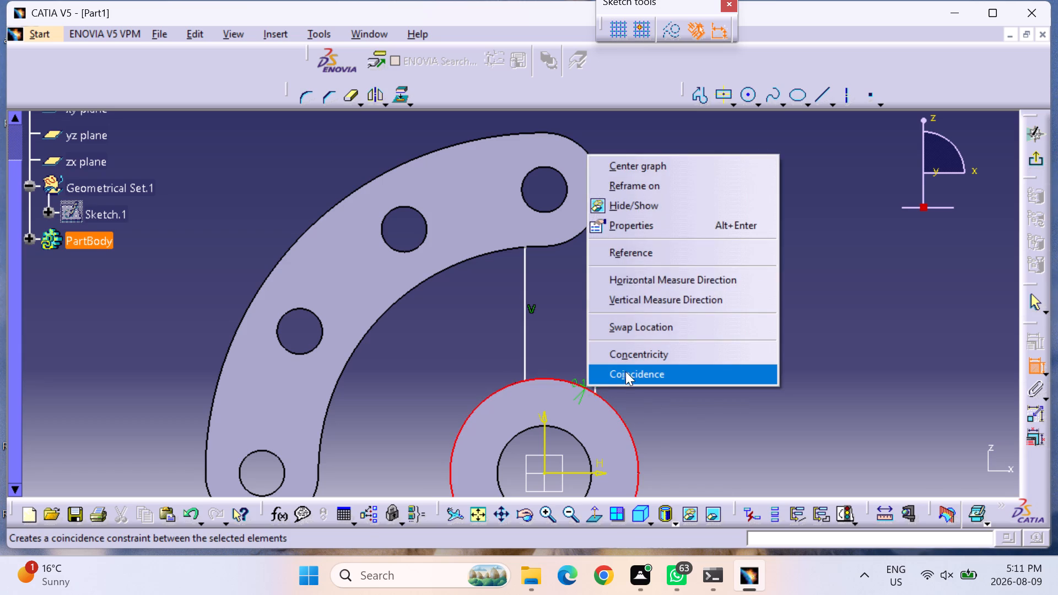
Constrain the outer vertical line's upper endpoint coincident with the arm's rounded end.
click(1034, 367)
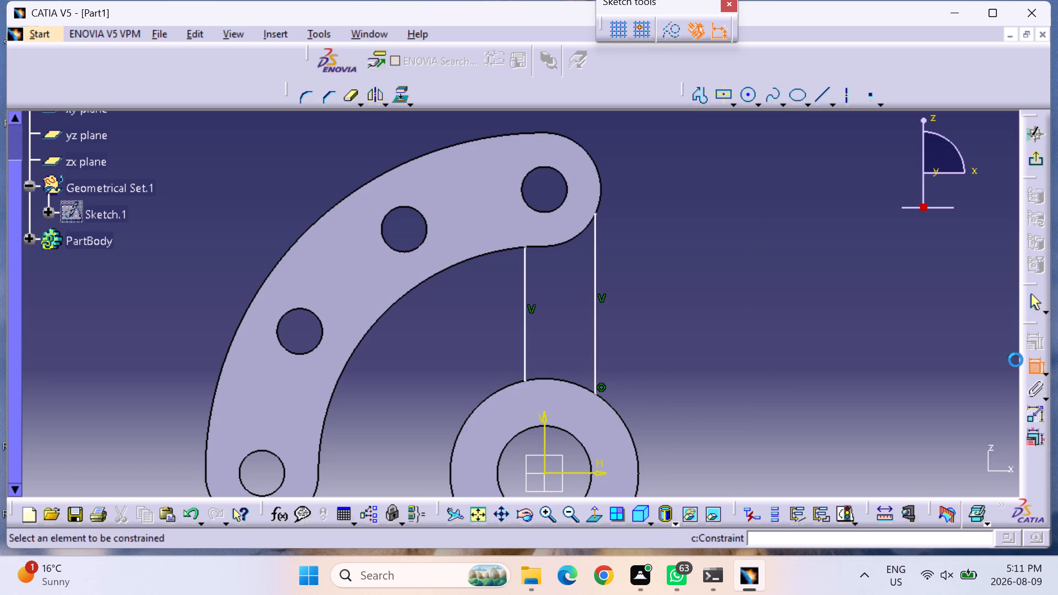
click(595, 213)
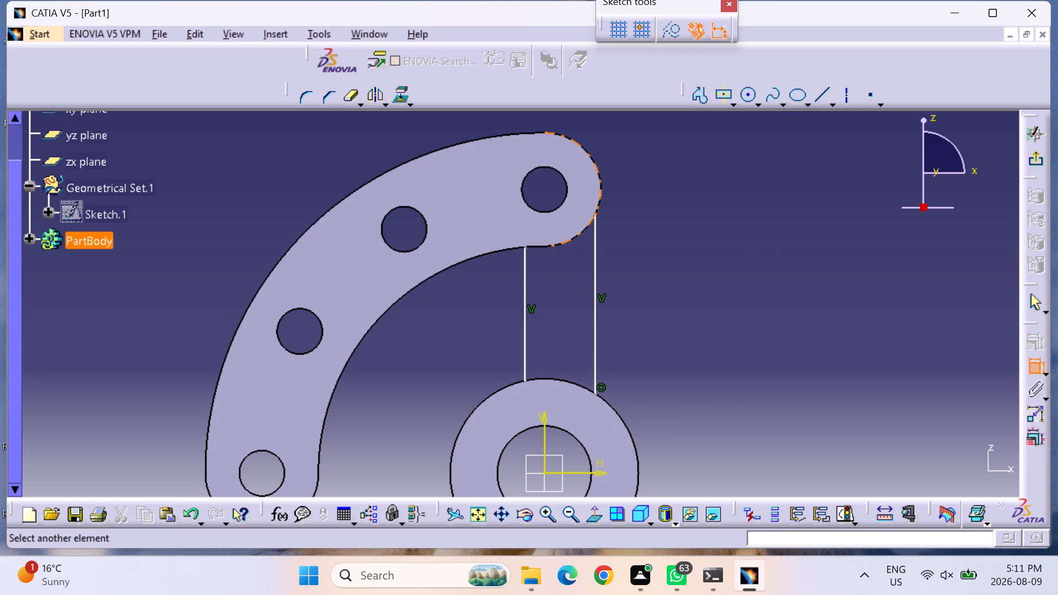
click(590, 225)
right_click(591, 226)
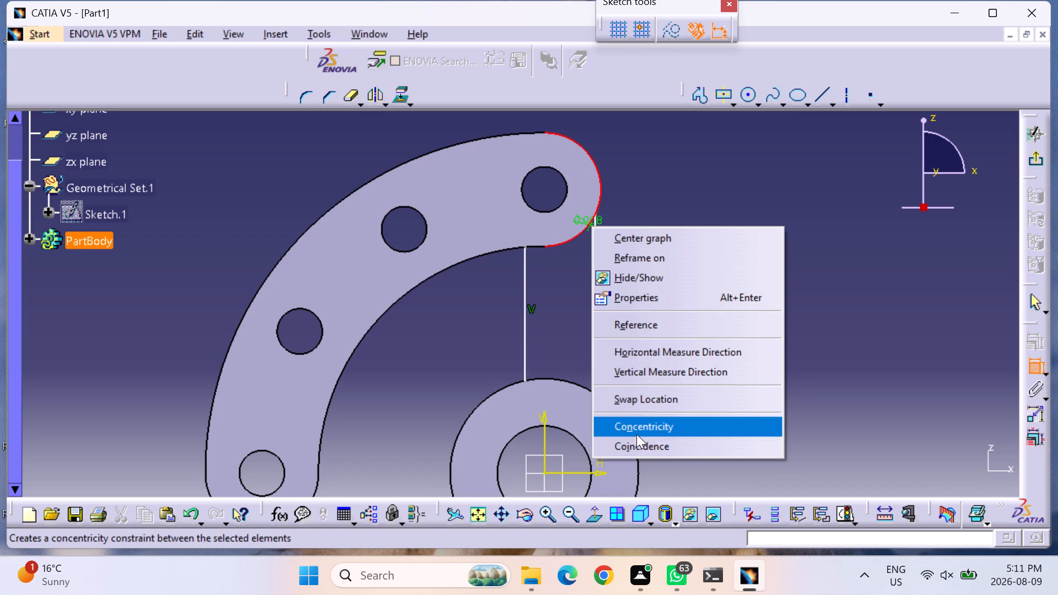
click(638, 441)
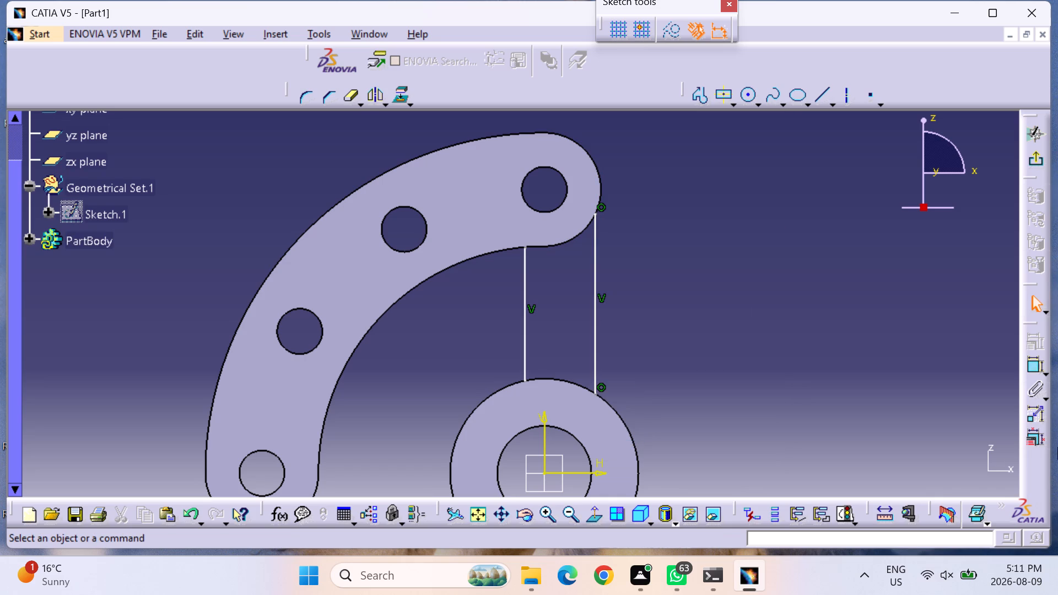
Constrain the inner vertical line's lower endpoint coincident with the barrel's outer circle.
click(1033, 367)
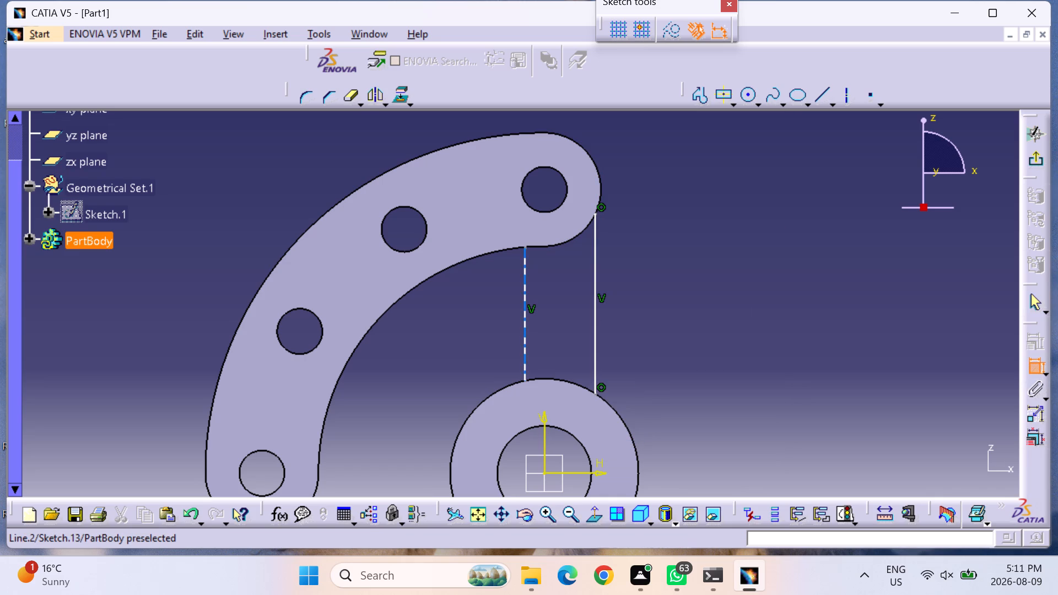
click(524, 381)
click(535, 380)
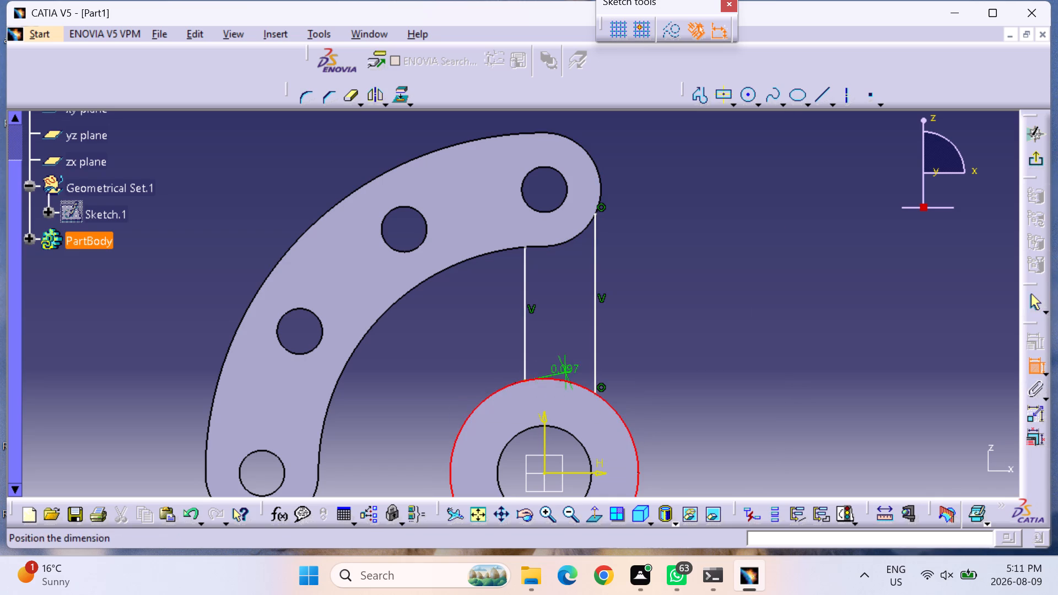
right_click(539, 379)
click(619, 369)
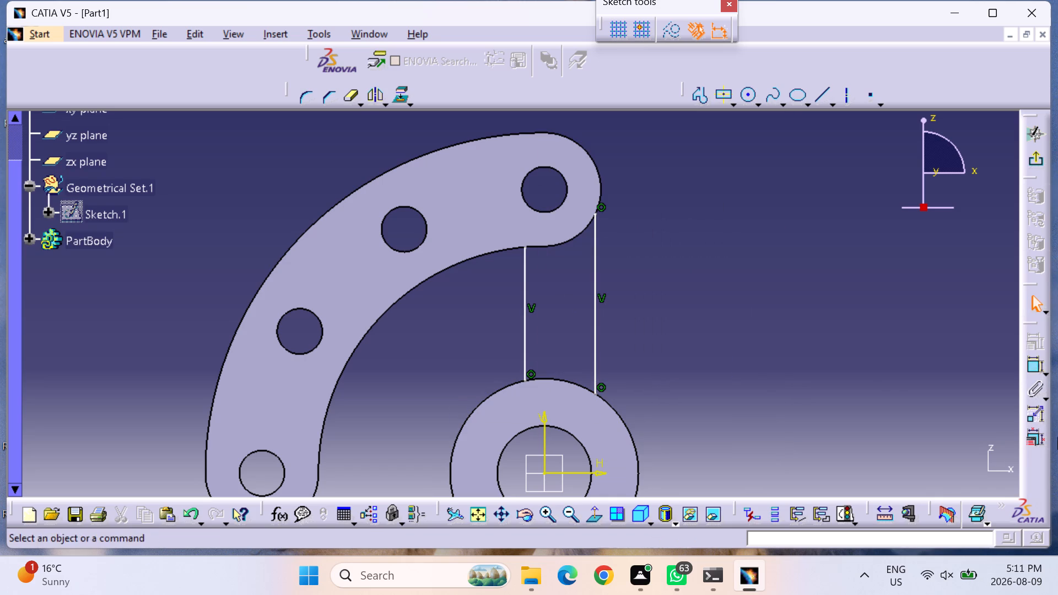
Constrain the inner vertical line's upper endpoint coincident with the arm's inner curved edge.
click(1031, 364)
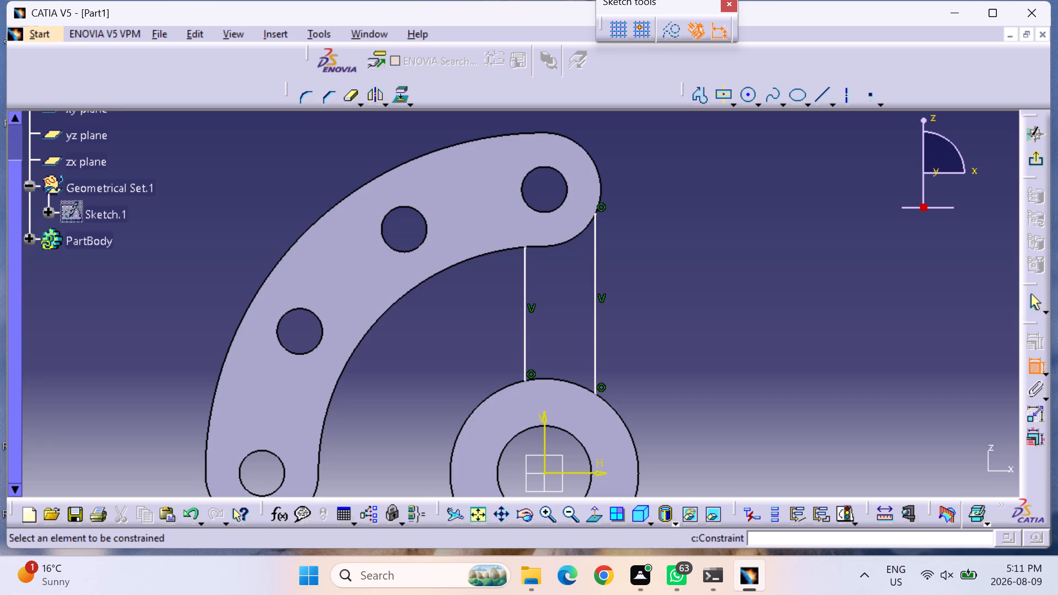
click(527, 247)
click(537, 244)
right_click(537, 244)
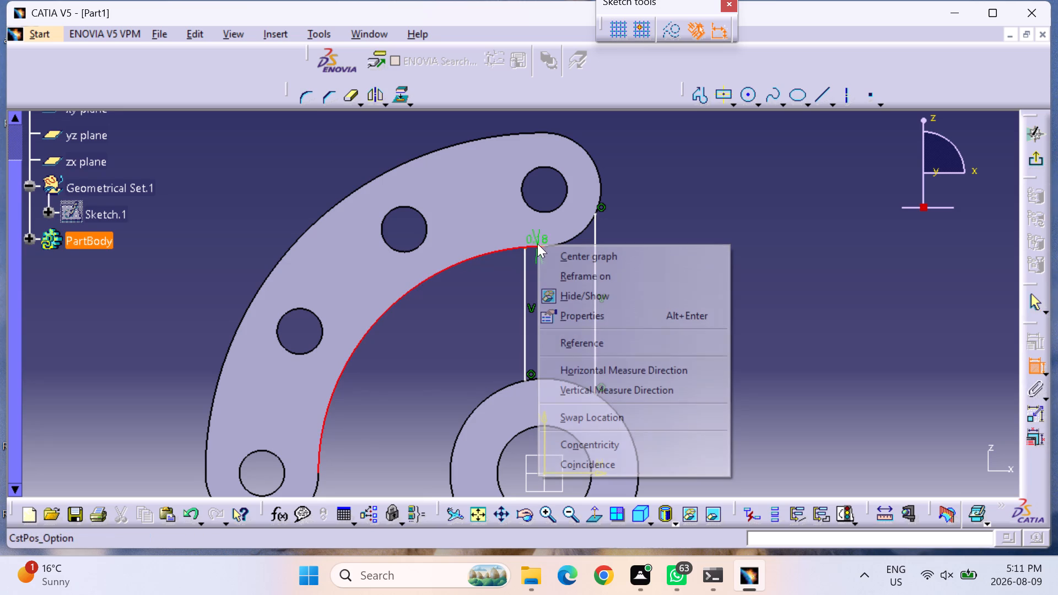
click(609, 461)
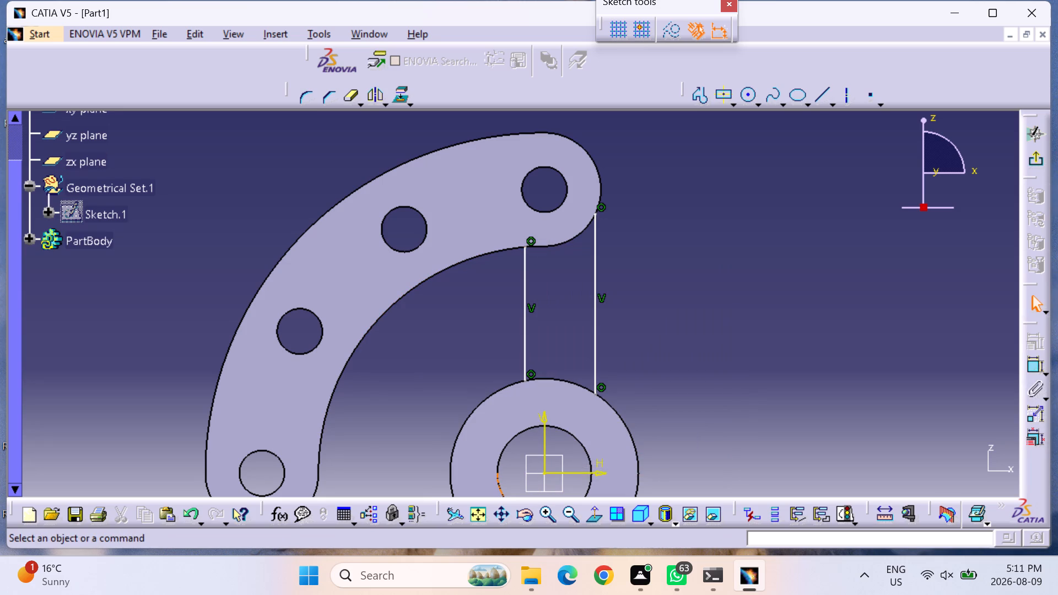
Dimension the distance between the two vertical web lines and set it to 30 mm.
click(1034, 369)
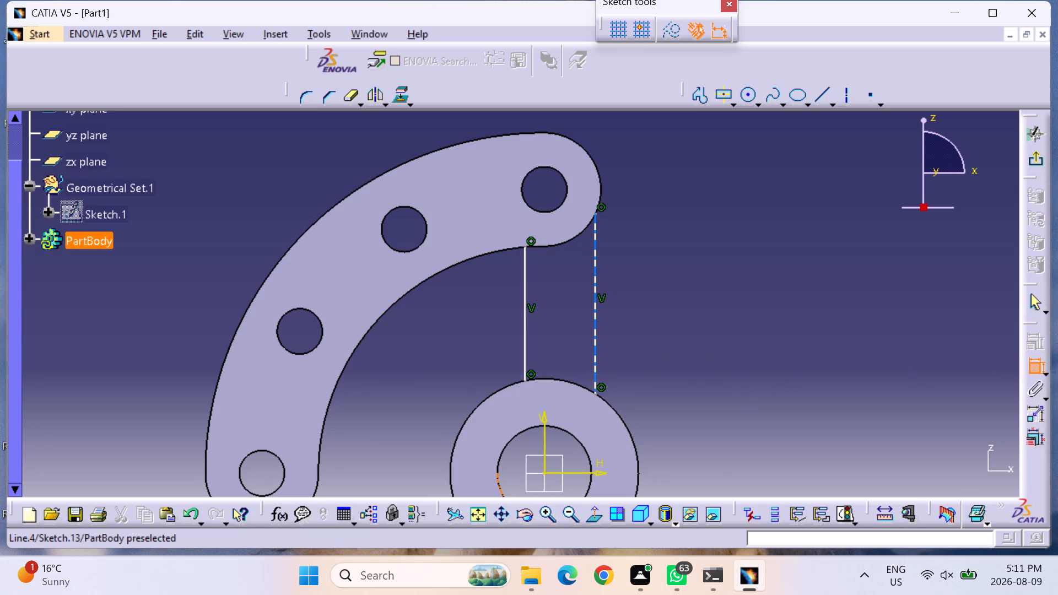
click(596, 320)
click(526, 320)
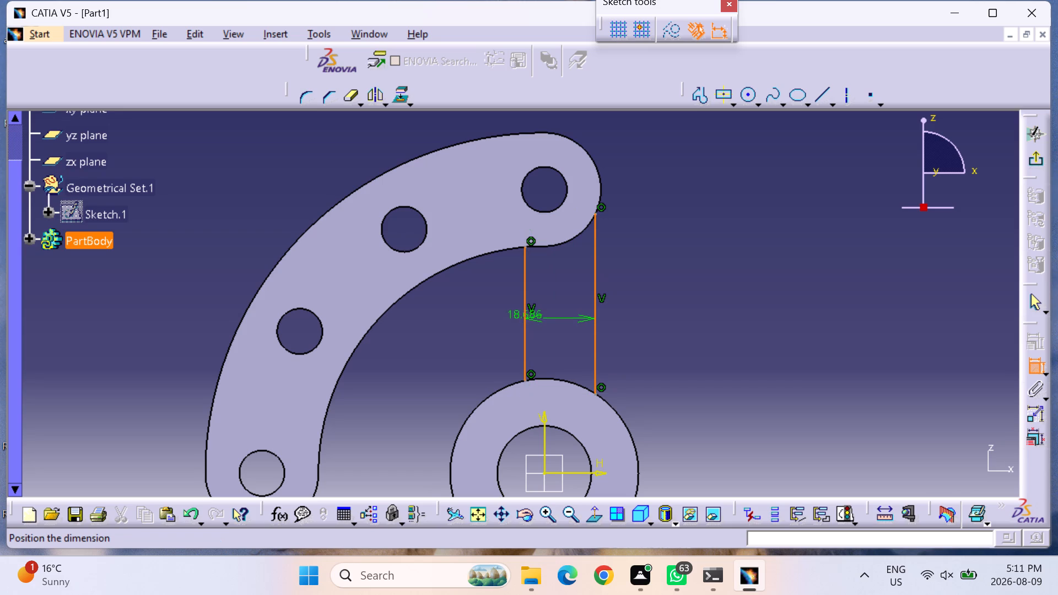
click(551, 316)
double_click(557, 316)
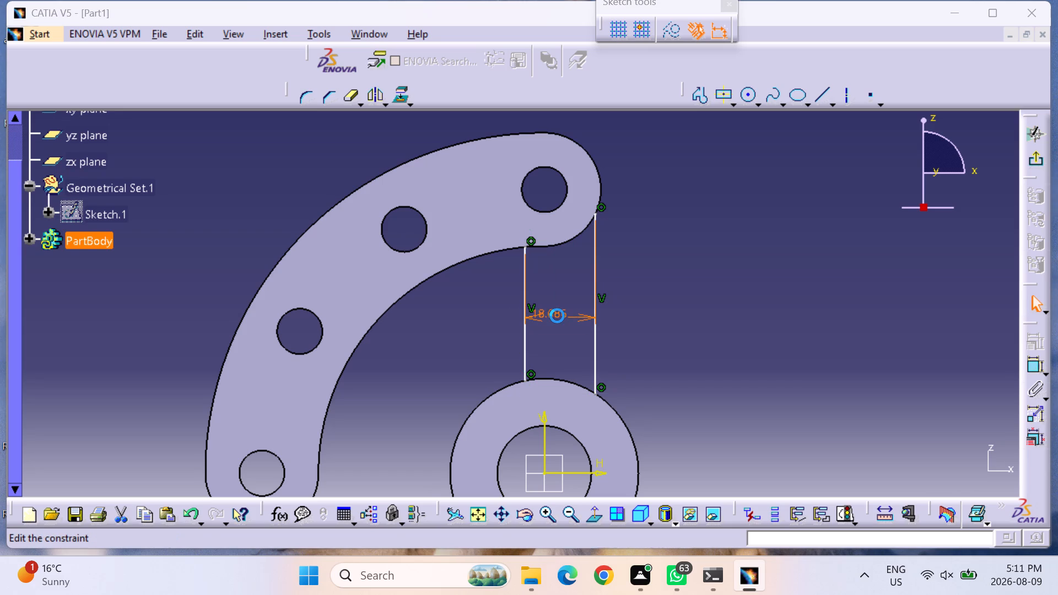
text(30)
key(Return)
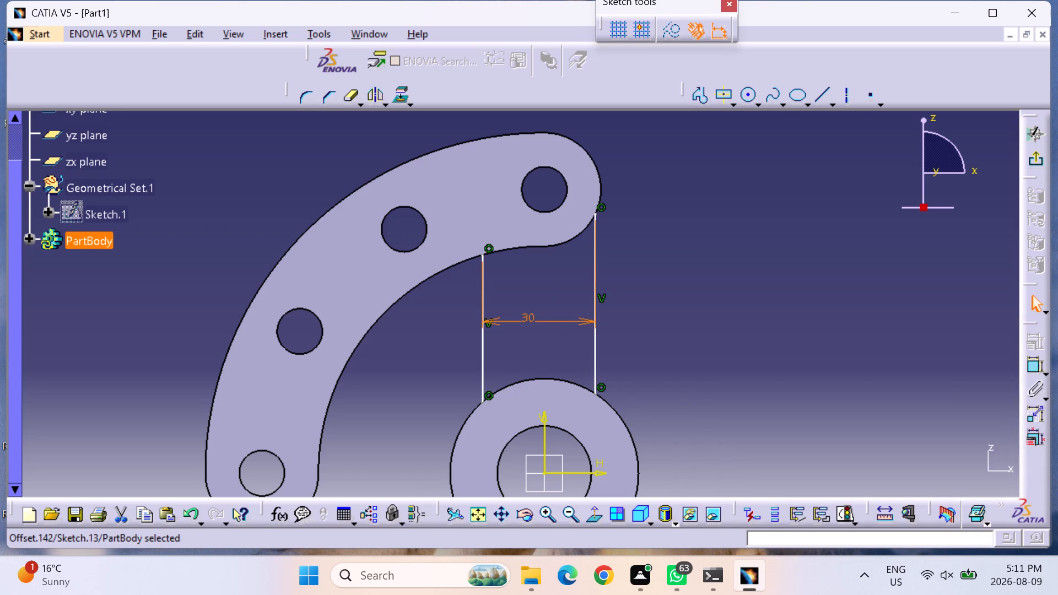
click(800, 277)
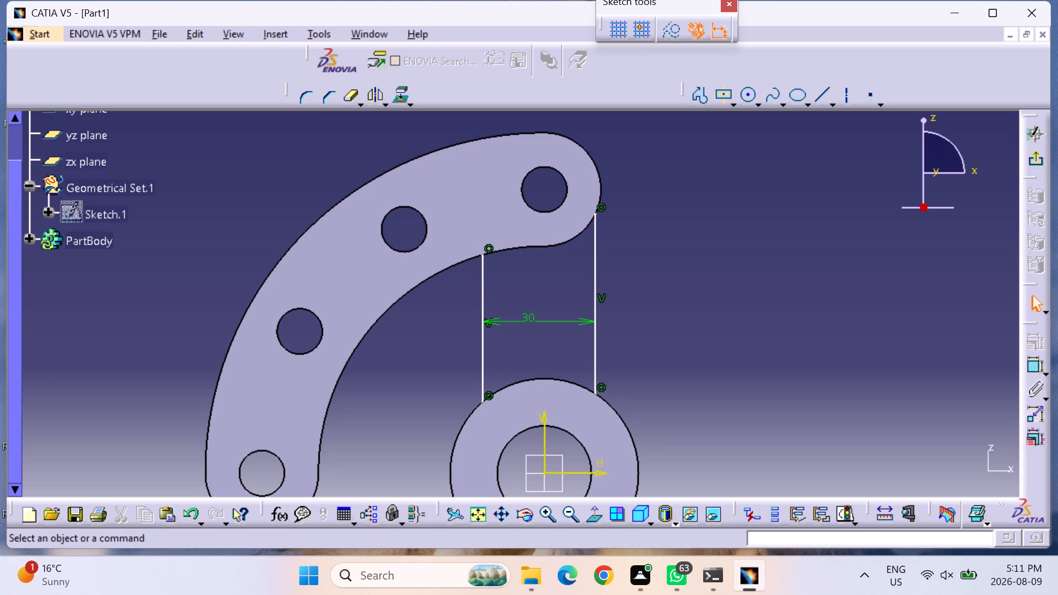
Project the arm's rounded end edge and inner curved edge onto the sketch plane.
ctrl+click(565, 241)
ctrl+click(525, 245)
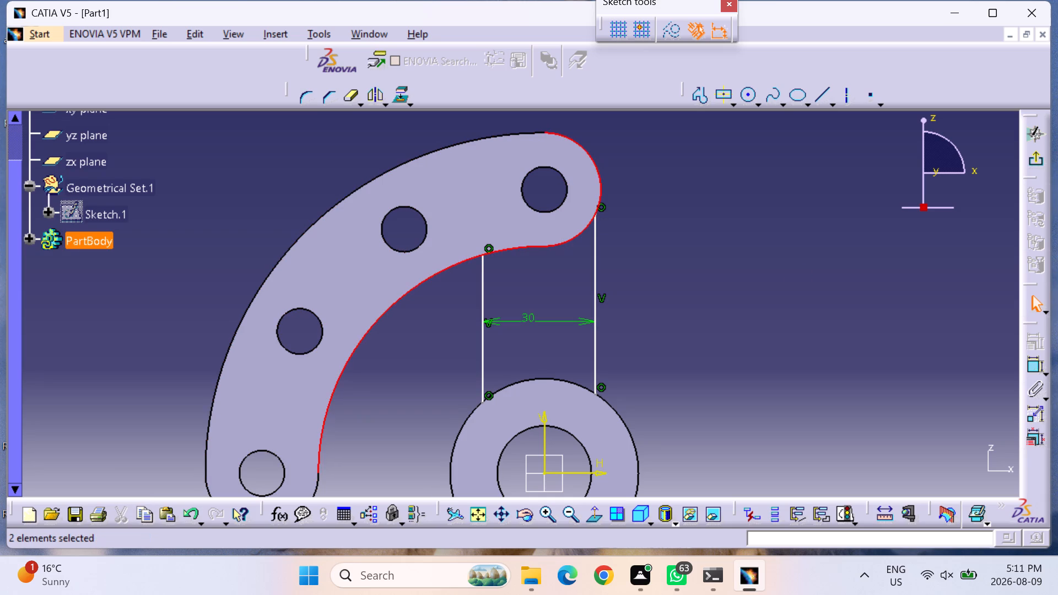
click(399, 97)
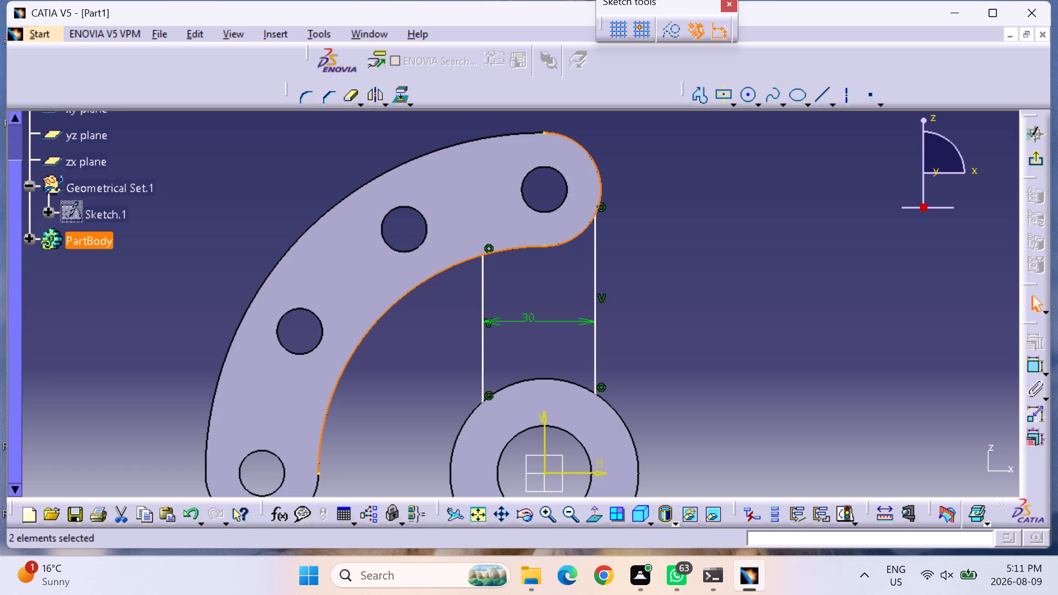
Quick Trim the projected arm edges outside the two vertical lines, keeping only the portion between them.
click(349, 98)
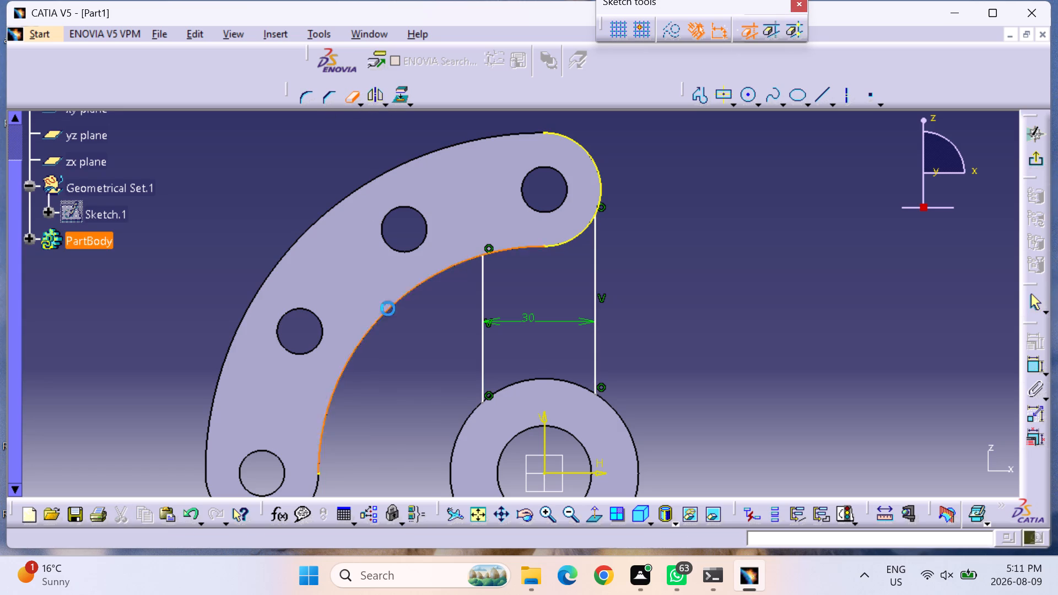
click(388, 309)
click(579, 143)
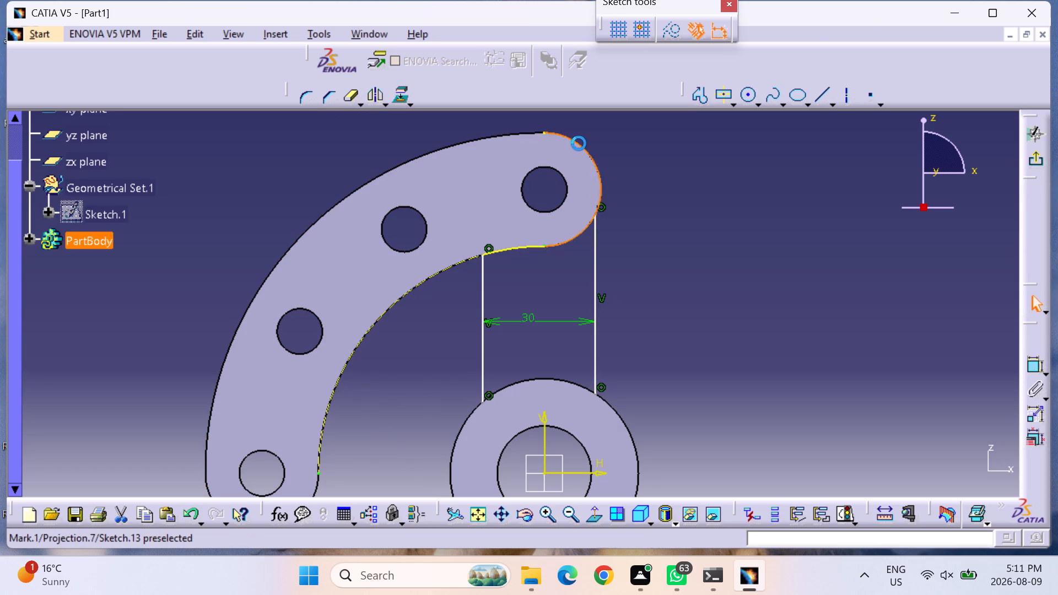
click(350, 99)
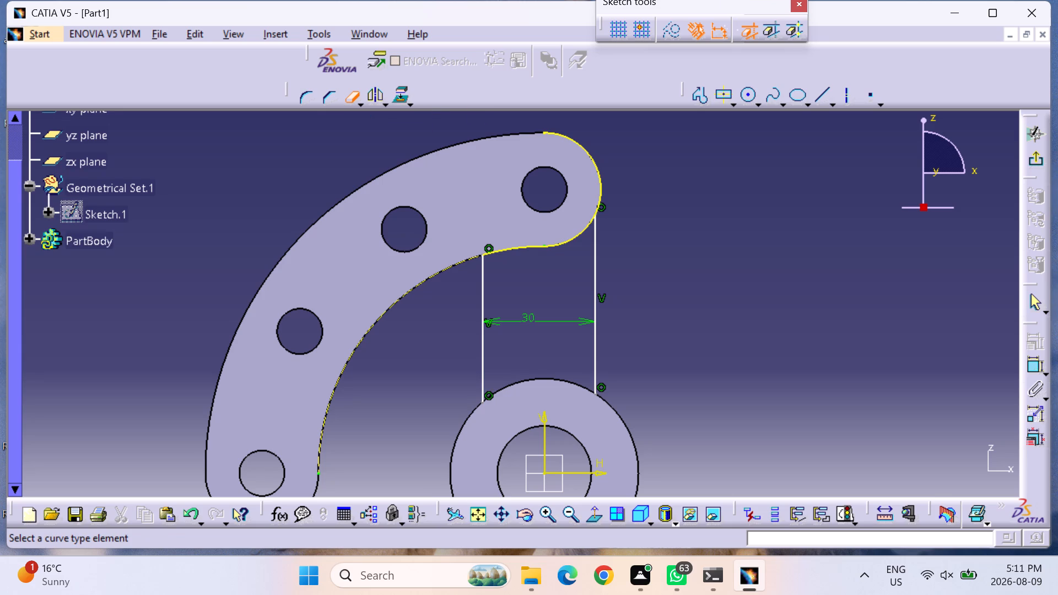
click(569, 140)
click(682, 256)
click(681, 252)
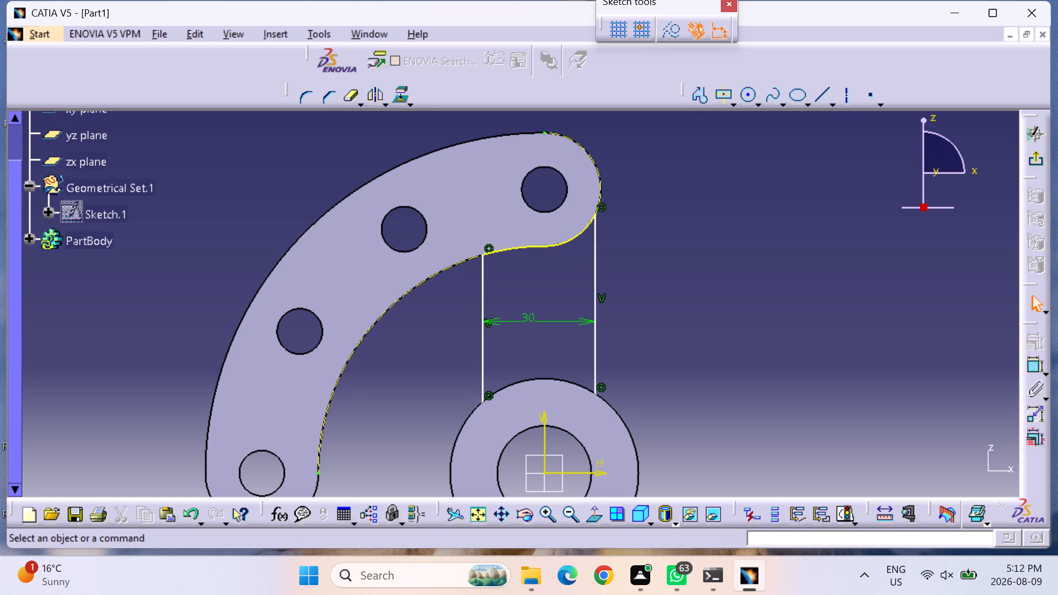
Project the barrel's outer circular edge onto the sketch plane.
middle_drag(689, 321, 670, 288)
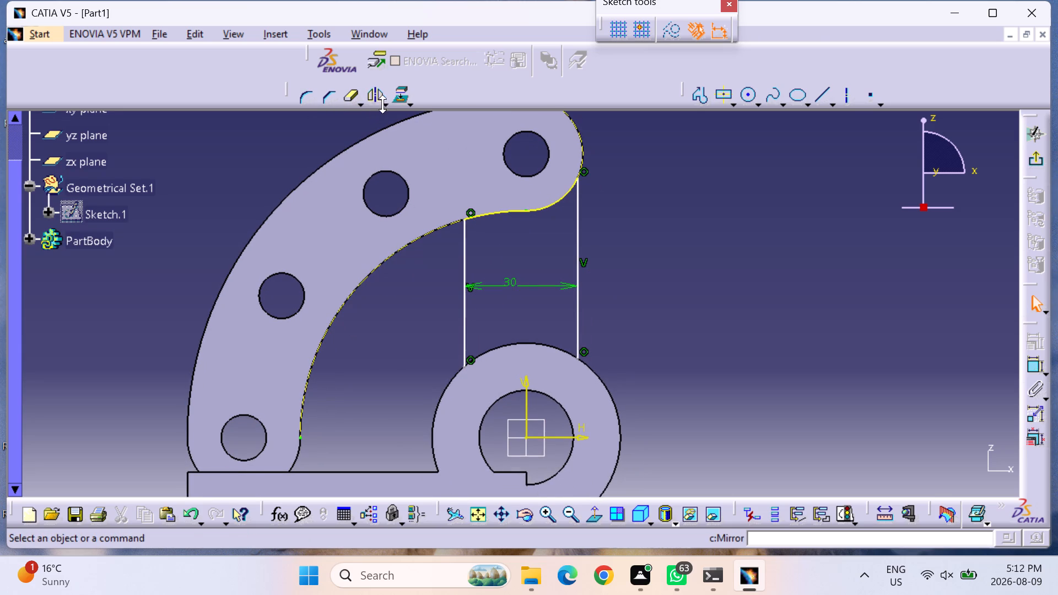
click(403, 95)
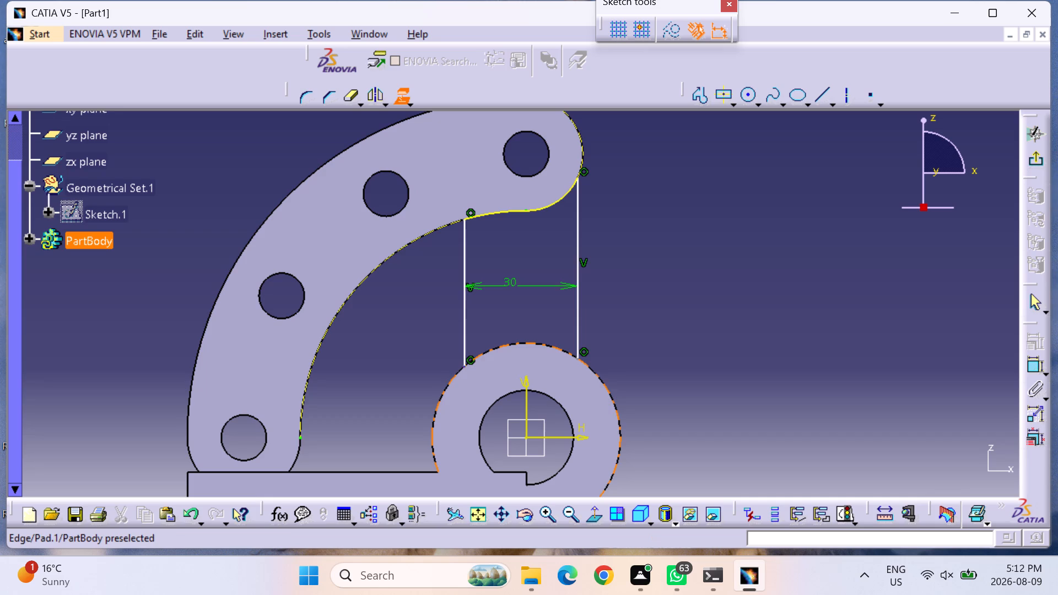
click(538, 342)
click(692, 351)
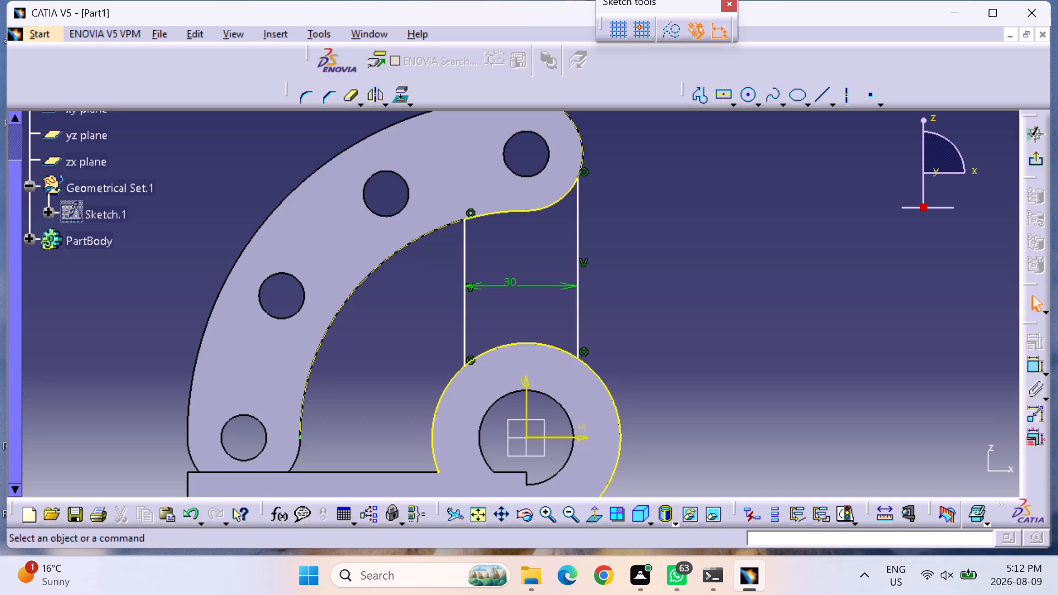
Quick Trim the projected barrel edge on both sides of the vertical lines to close the web profile, and exit the sketch.
click(350, 93)
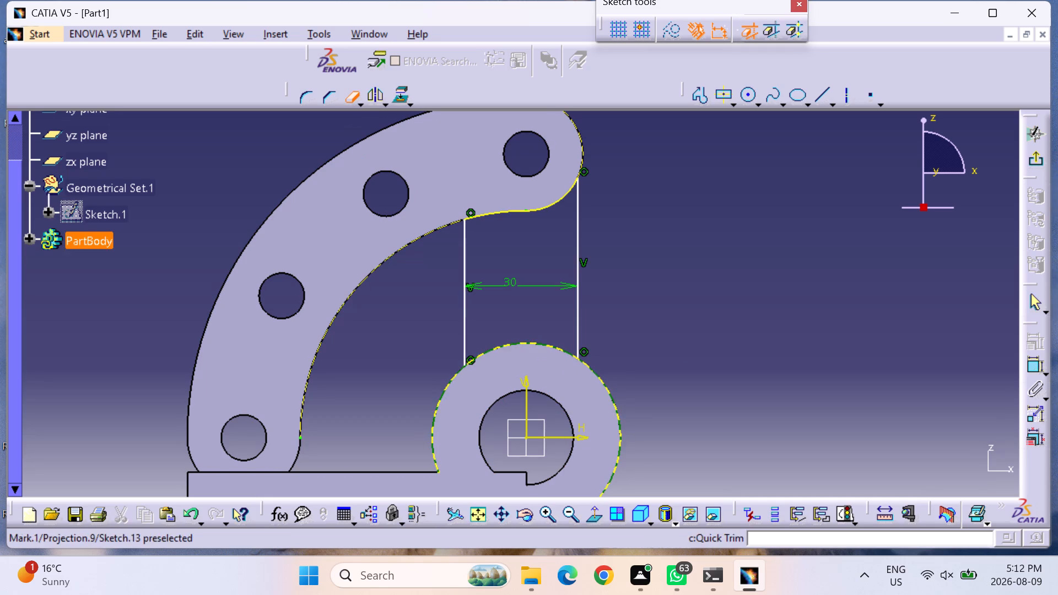
click(432, 430)
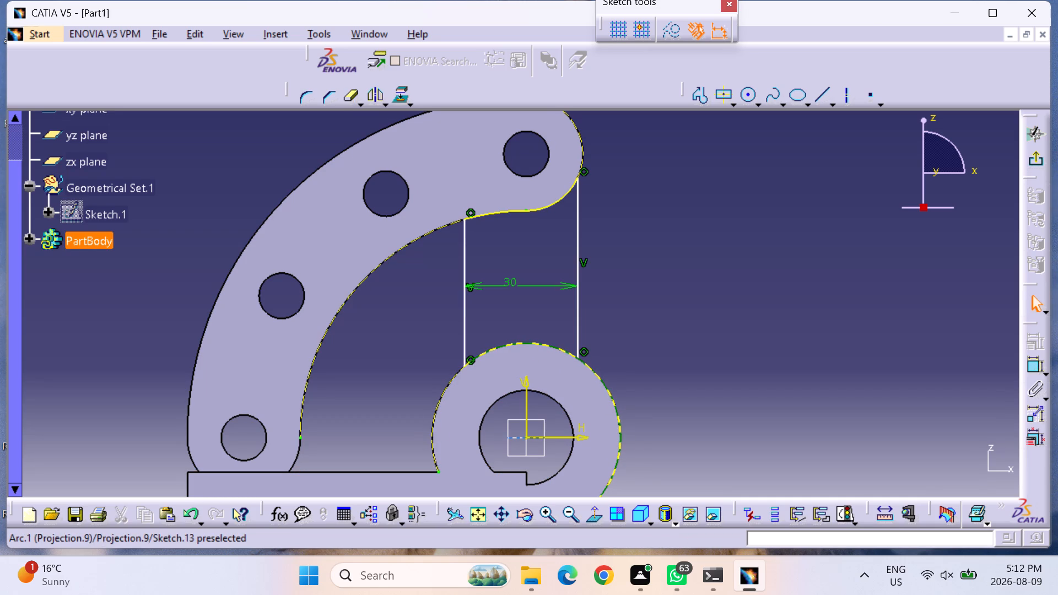
click(619, 445)
click(354, 101)
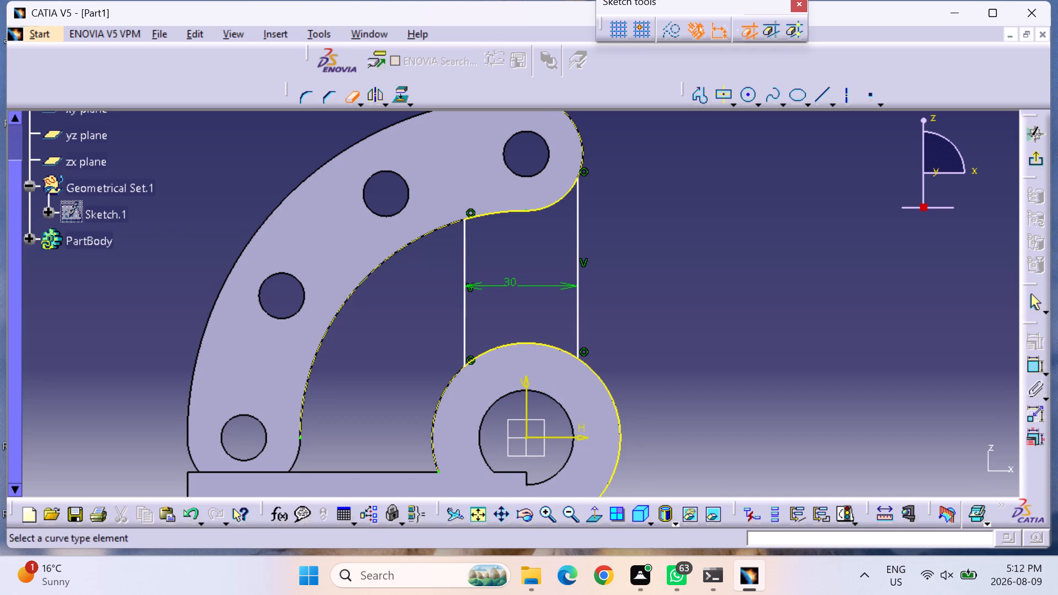
click(623, 434)
click(693, 340)
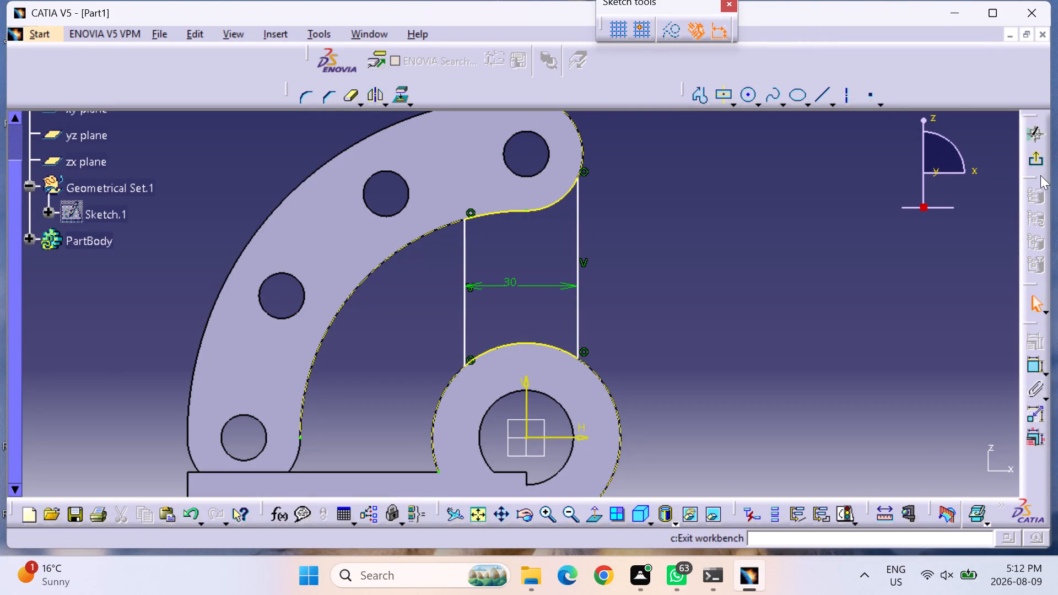
click(1039, 159)
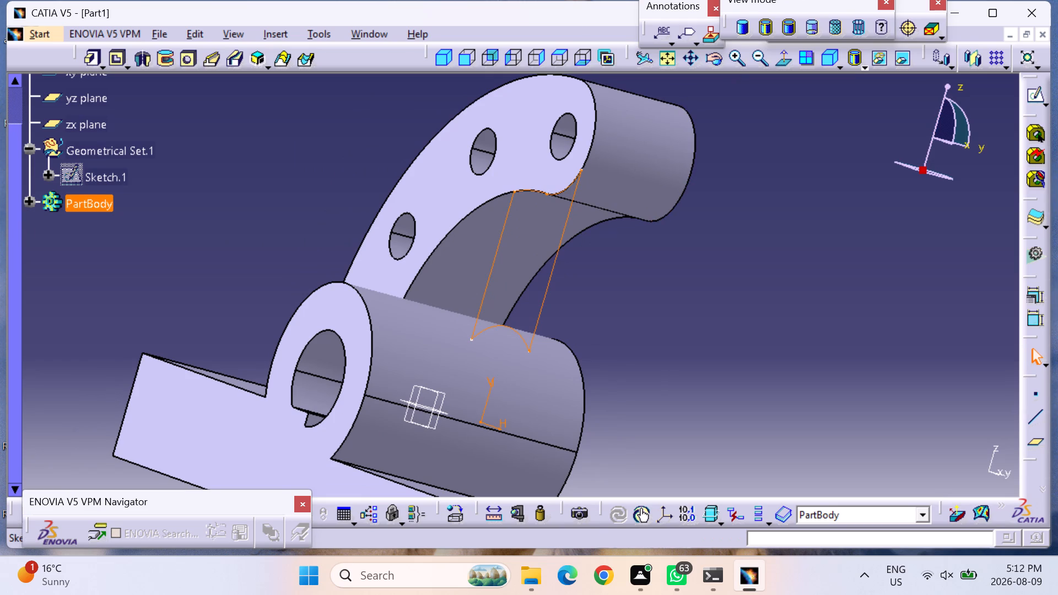
Pad the web profile between the arm and barrel to a length of 12 mm in the reversed direction.
click(85, 63)
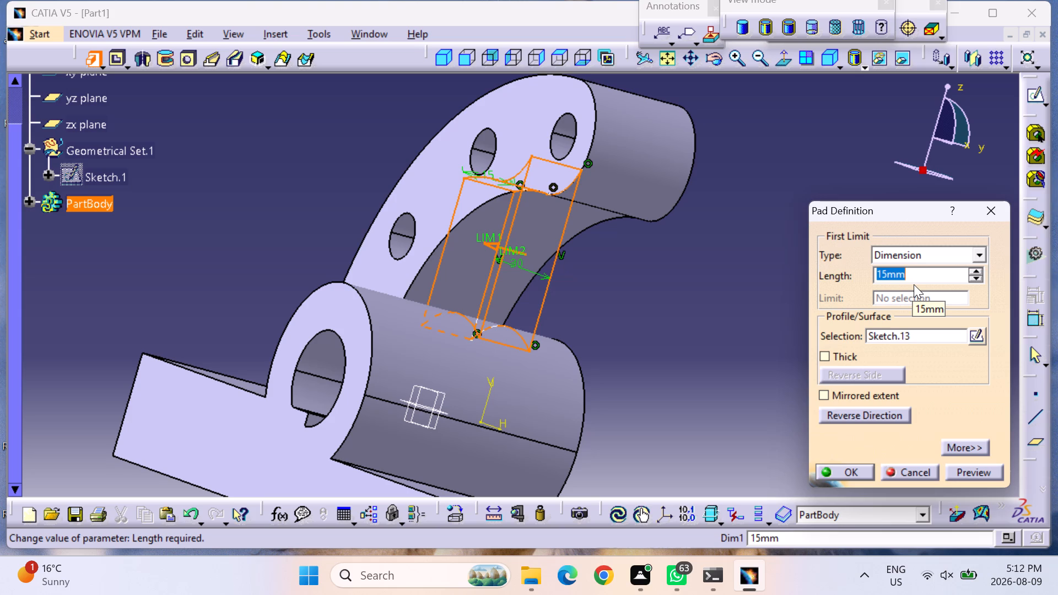
text(12)
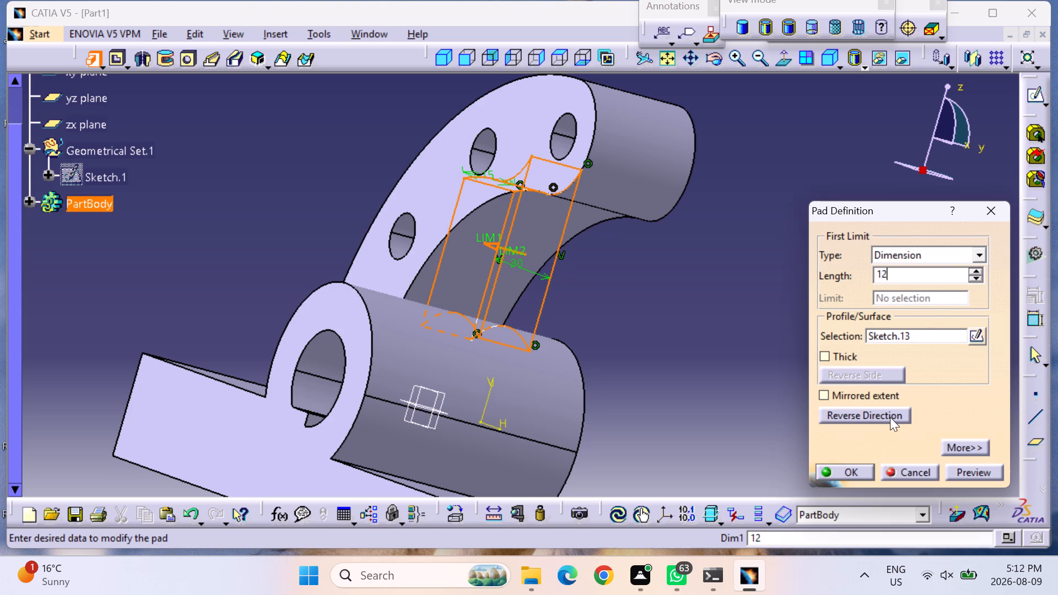
click(889, 415)
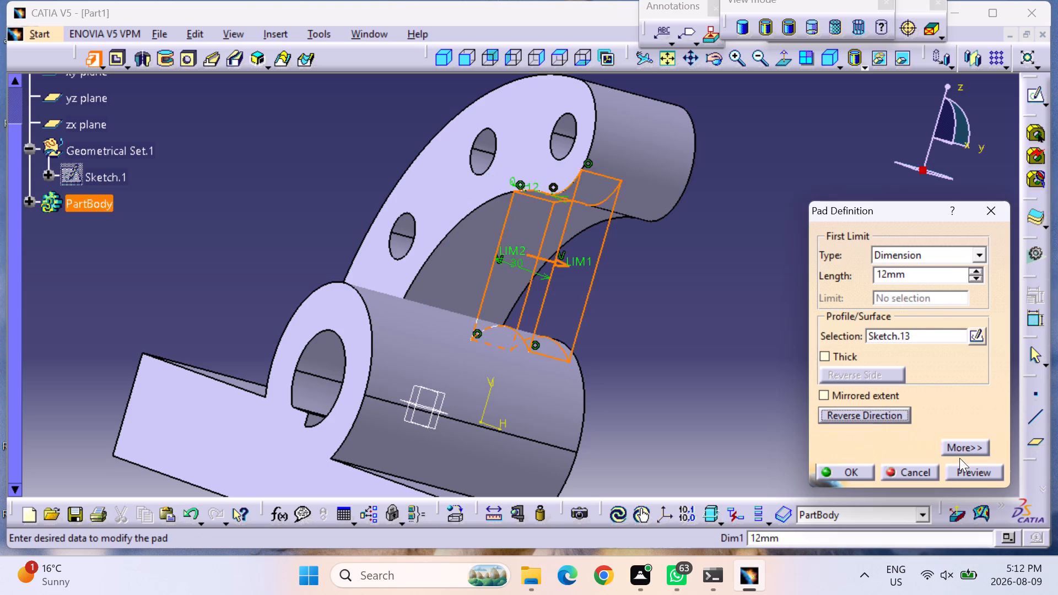
click(964, 468)
click(711, 327)
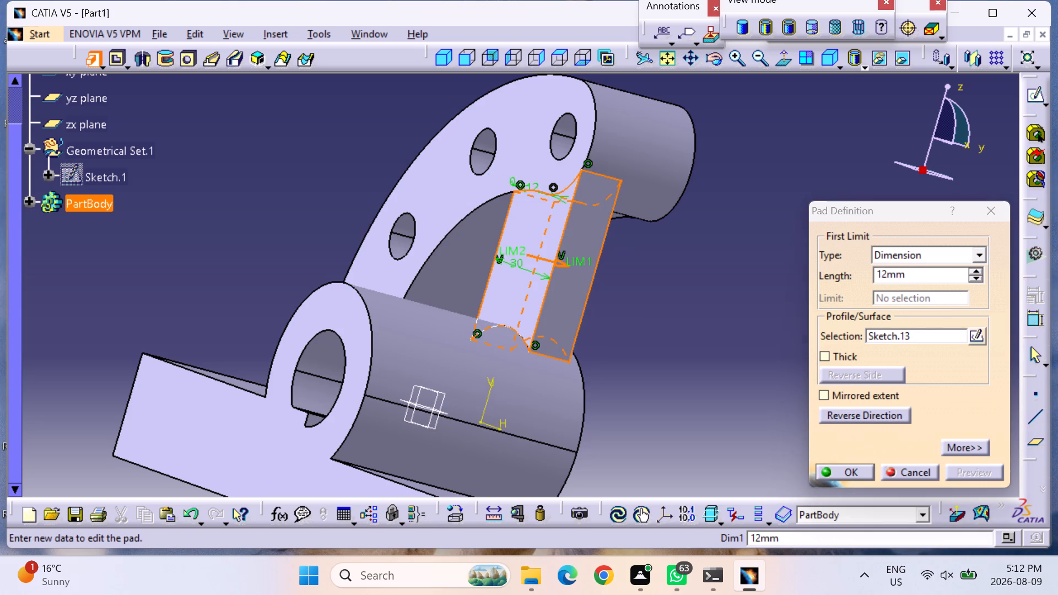
middle_click(708, 324)
click(855, 470)
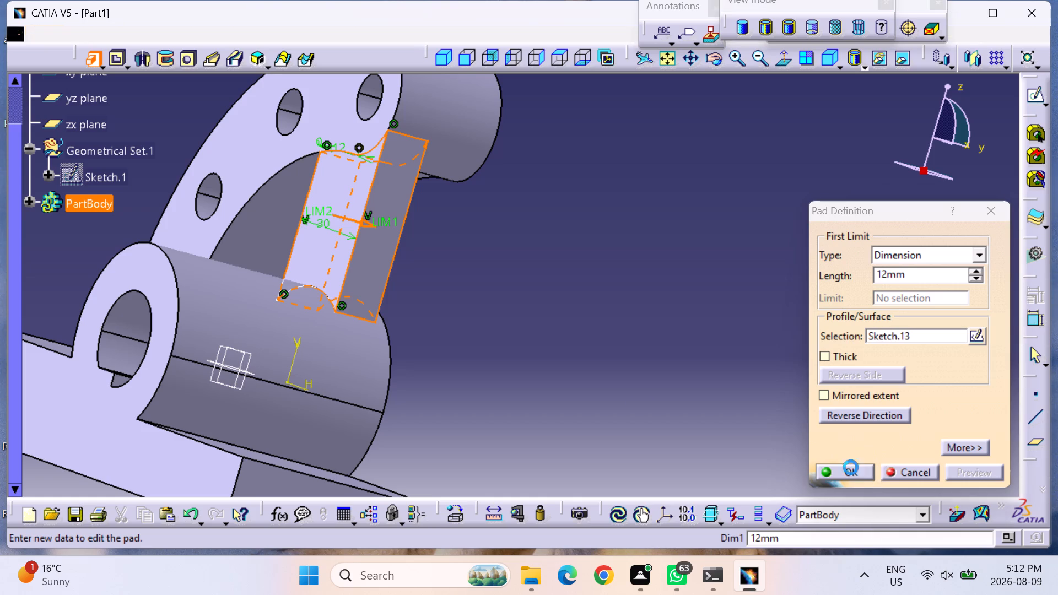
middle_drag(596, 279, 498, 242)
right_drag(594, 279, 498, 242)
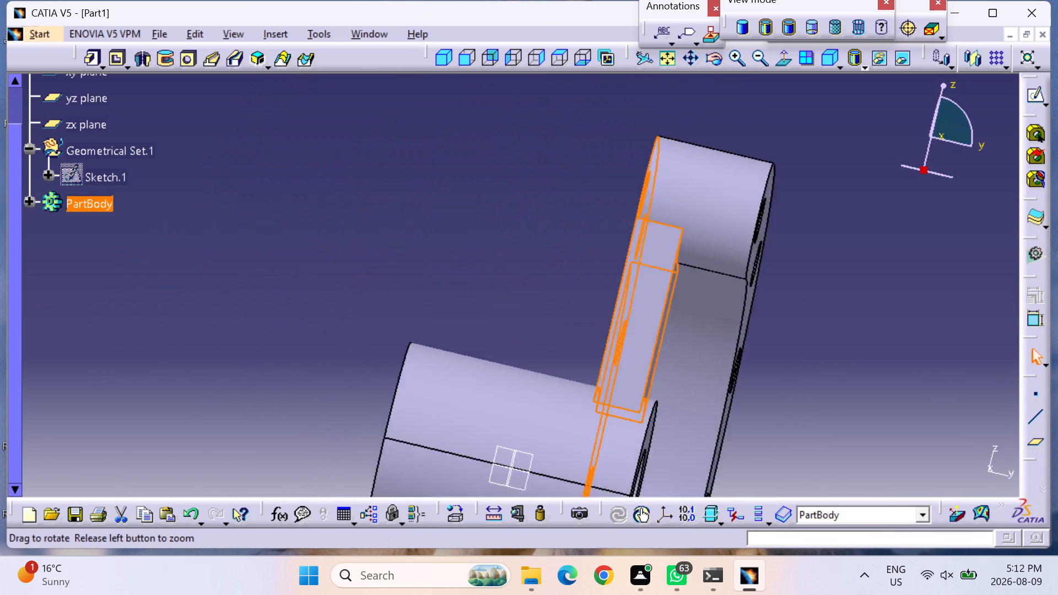
Examine the web between the arm and barrel and the whole bracket in isometric view.
right_drag(498, 242, 415, 285)
middle_drag(498, 242, 415, 285)
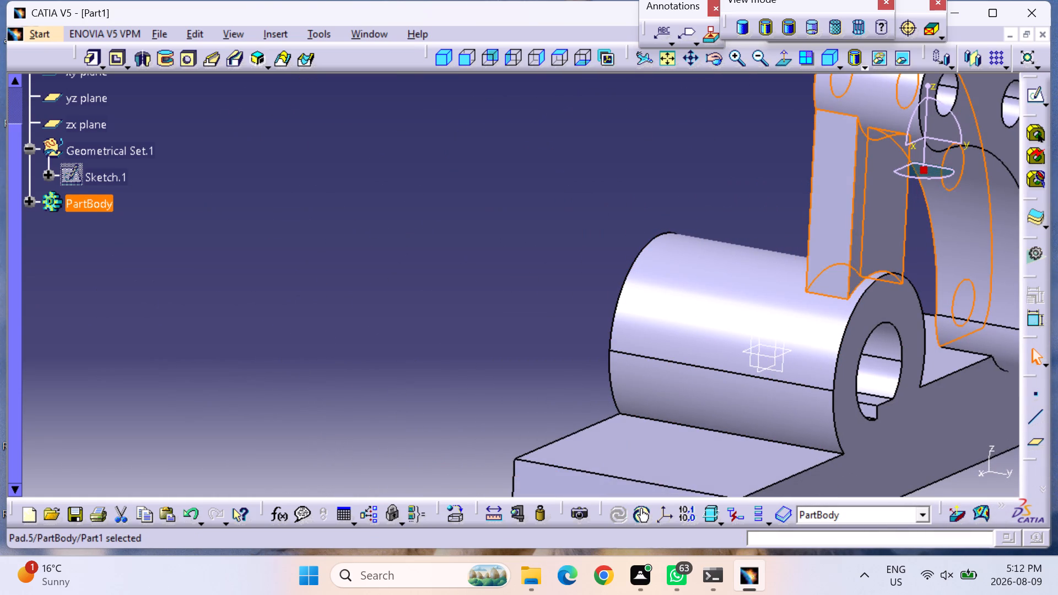
click(735, 133)
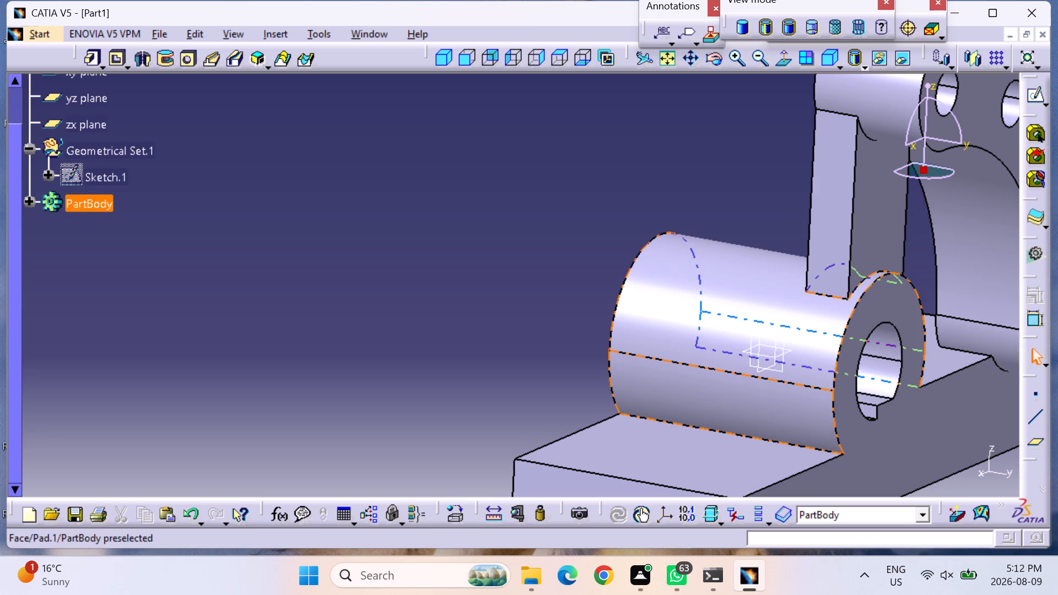
click(439, 57)
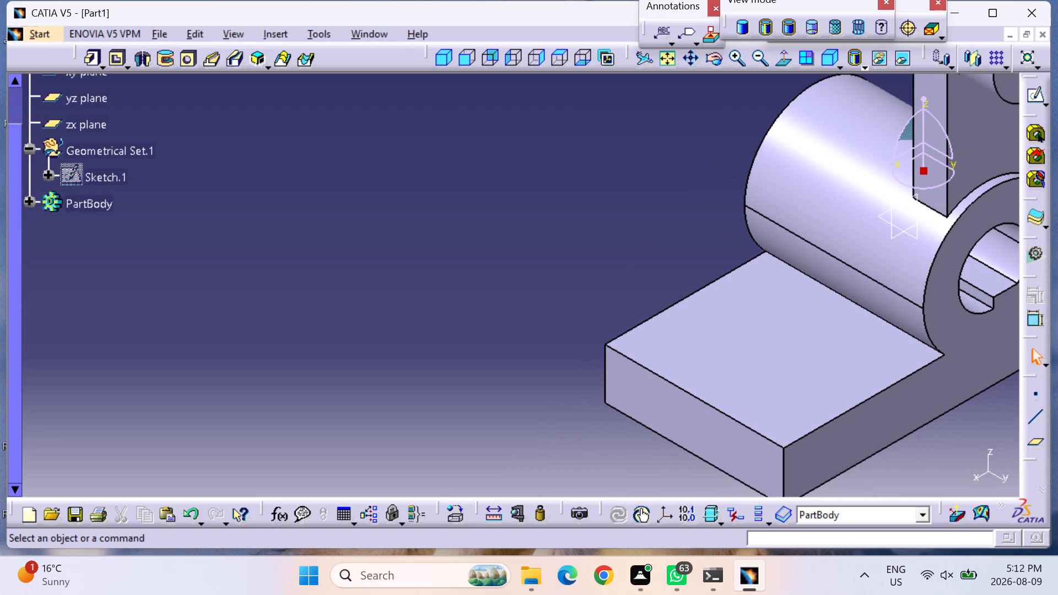
click(443, 52)
click(671, 58)
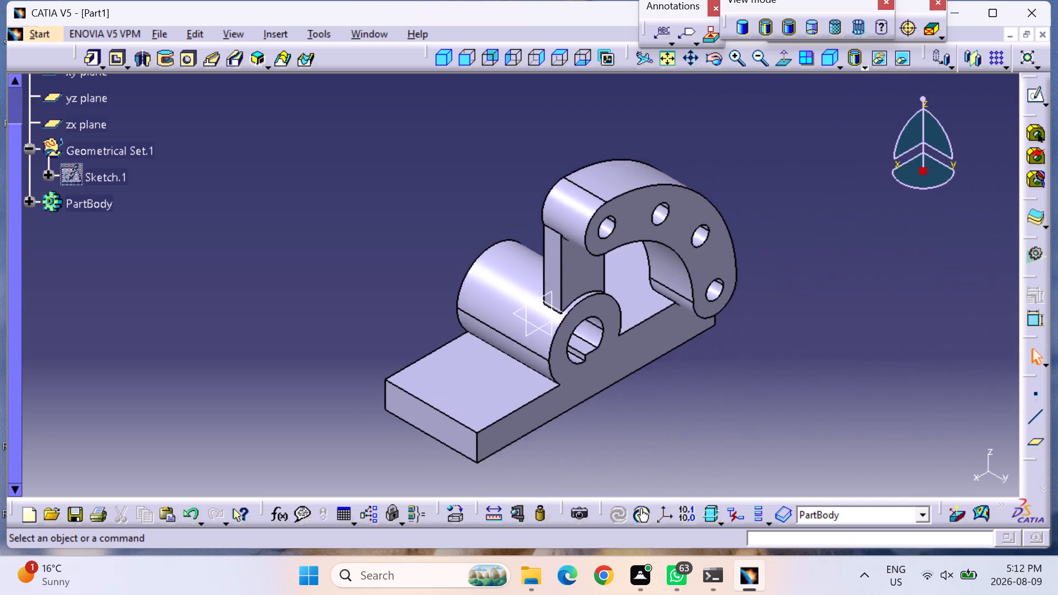
click(731, 359)
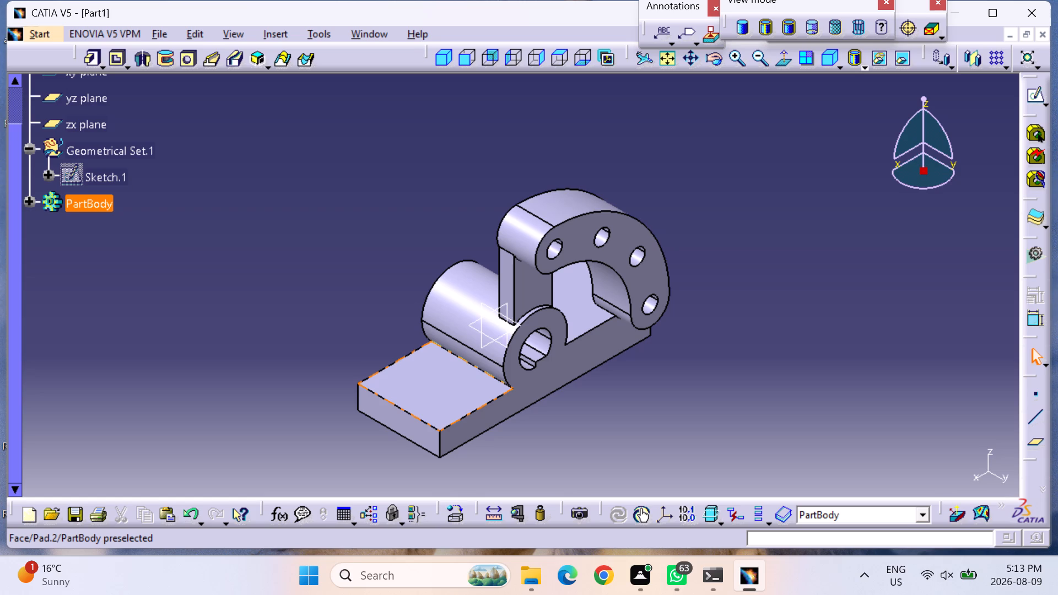
Start a sketch on the base's exposed top face beside the barrel and draw a circle of about 12 mm radius centred on the horizontal axis.
click(406, 393)
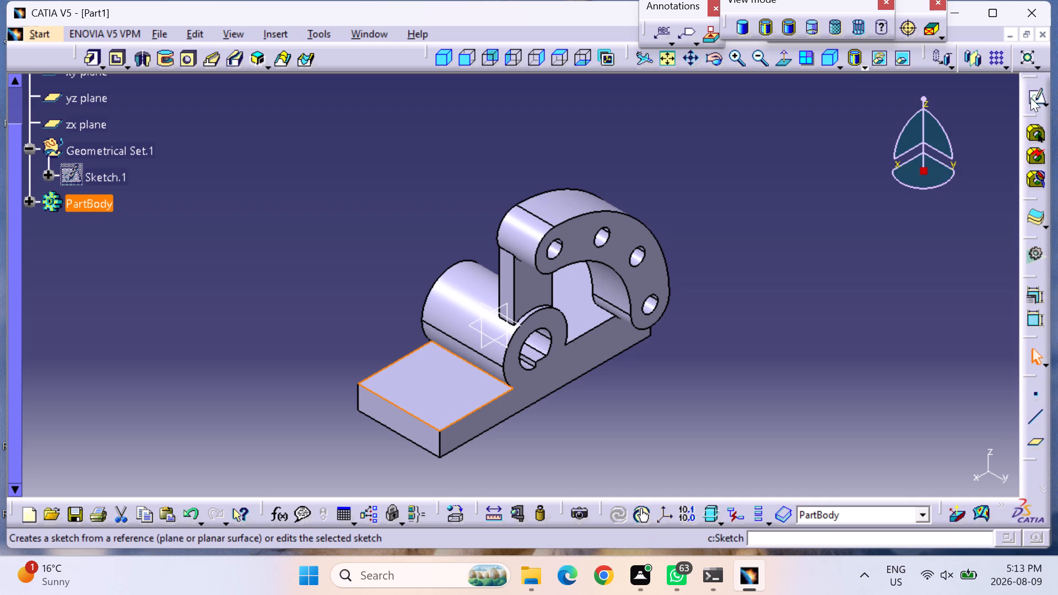
click(1038, 94)
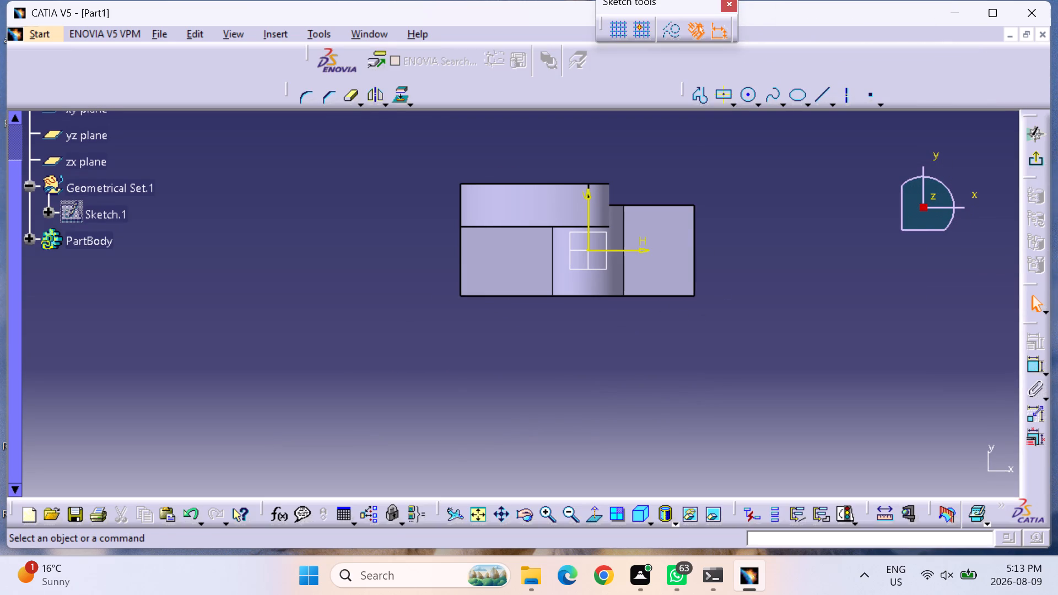
click(753, 98)
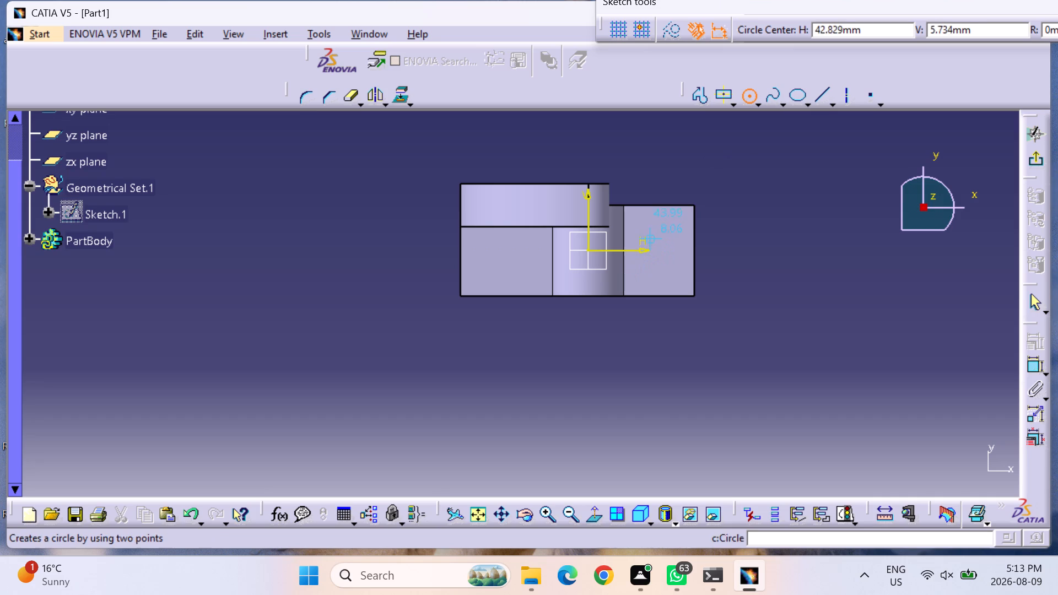
click(662, 250)
click(659, 234)
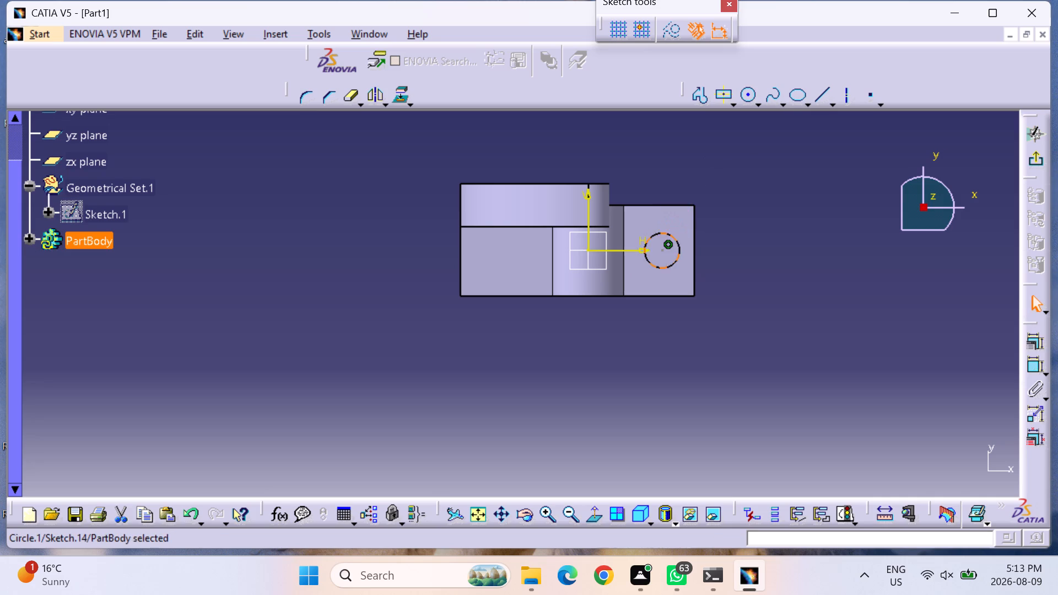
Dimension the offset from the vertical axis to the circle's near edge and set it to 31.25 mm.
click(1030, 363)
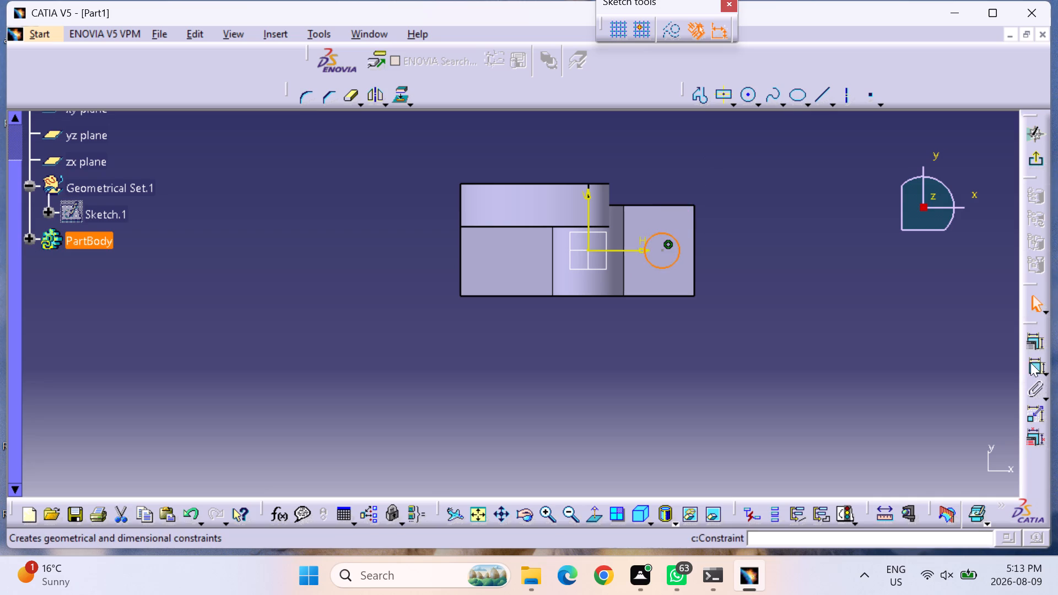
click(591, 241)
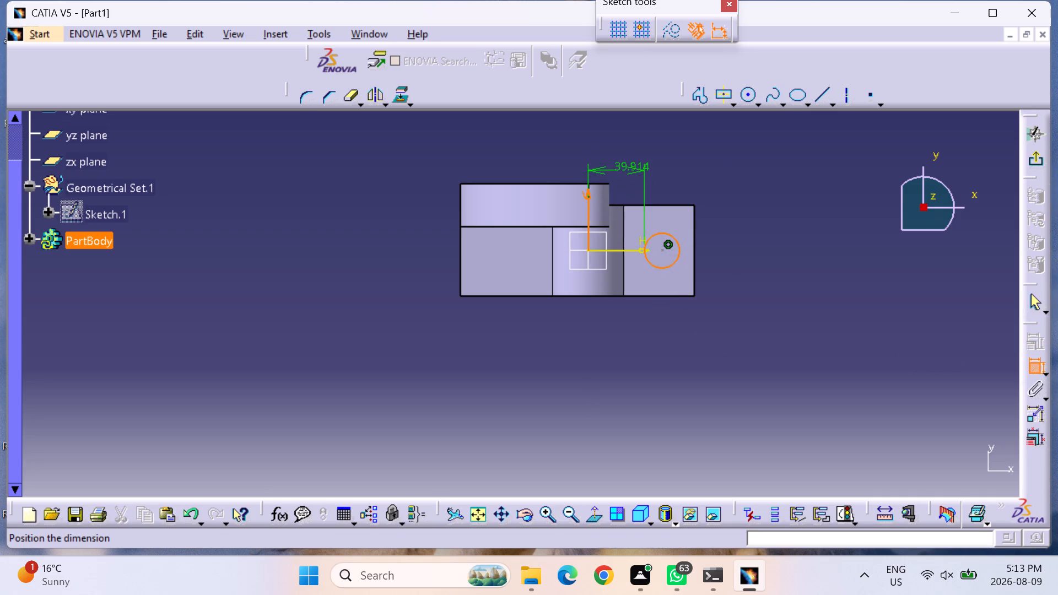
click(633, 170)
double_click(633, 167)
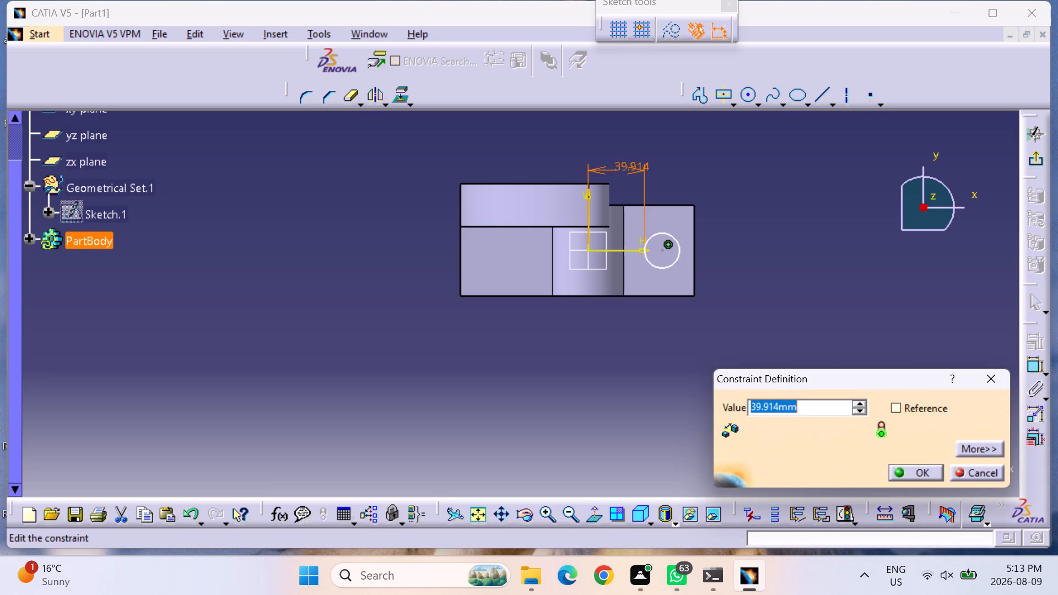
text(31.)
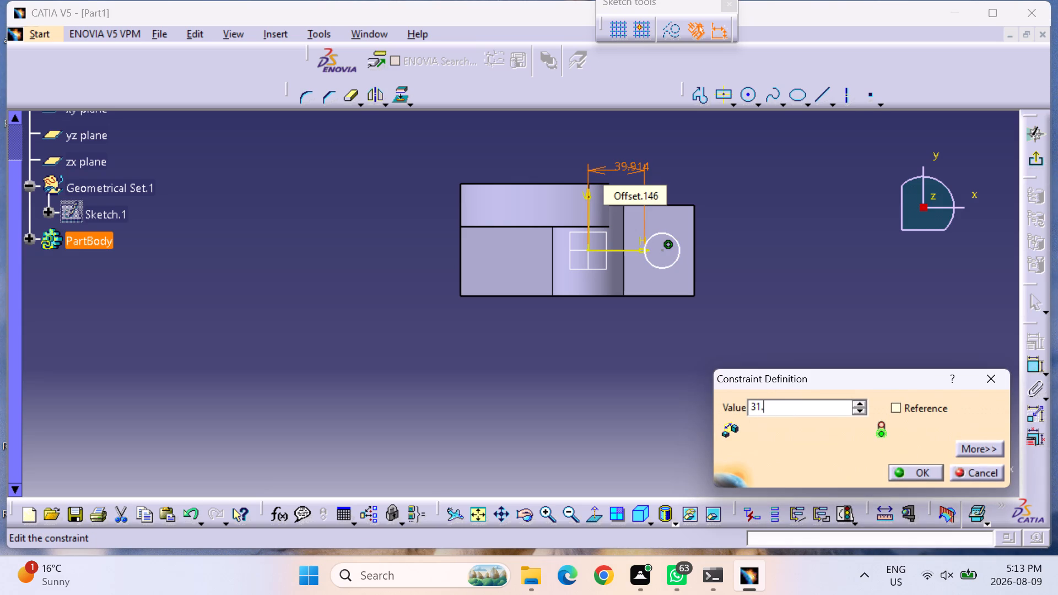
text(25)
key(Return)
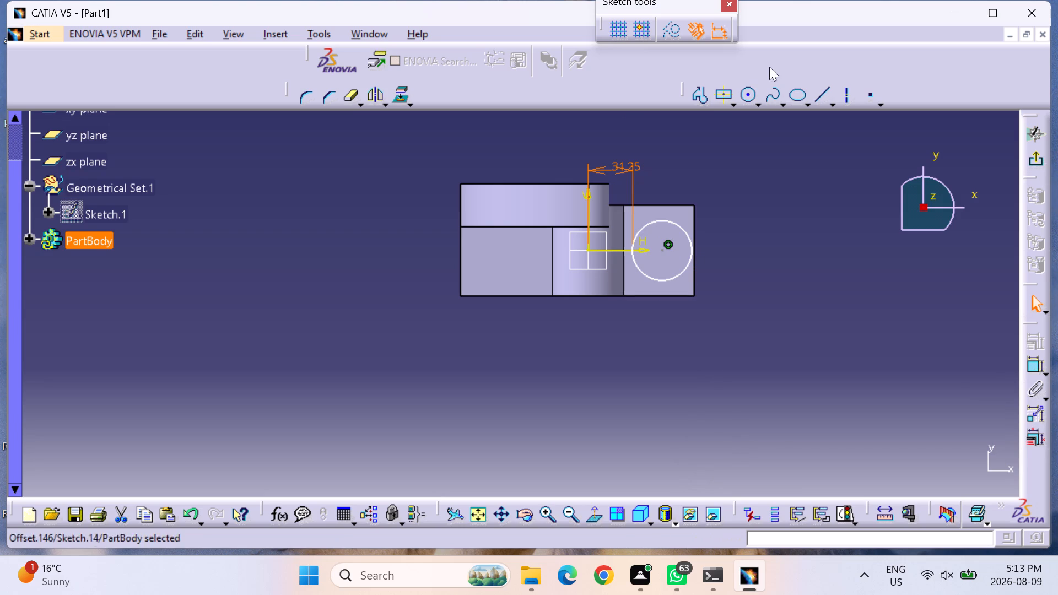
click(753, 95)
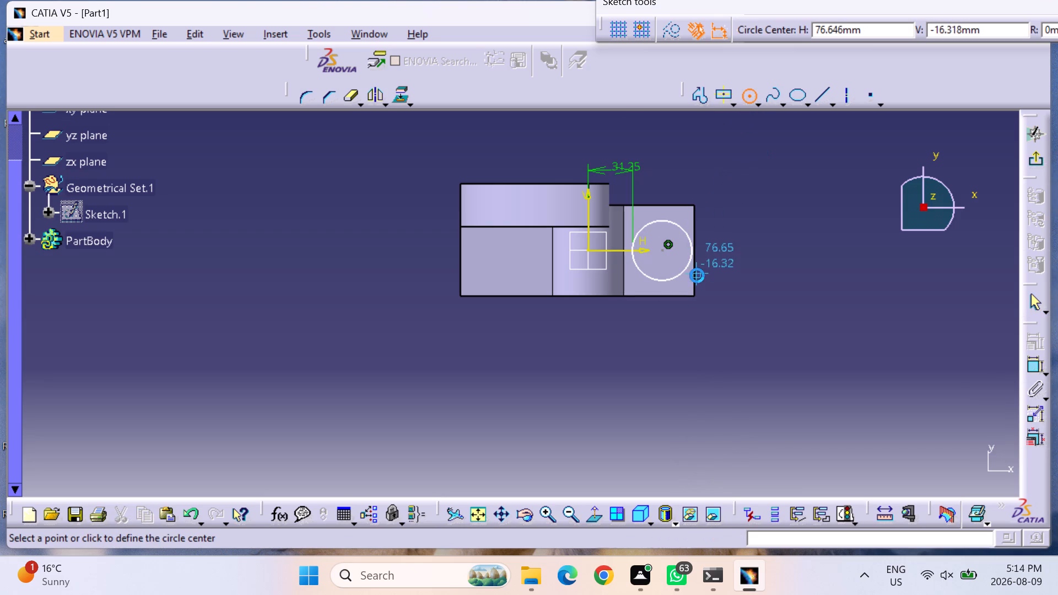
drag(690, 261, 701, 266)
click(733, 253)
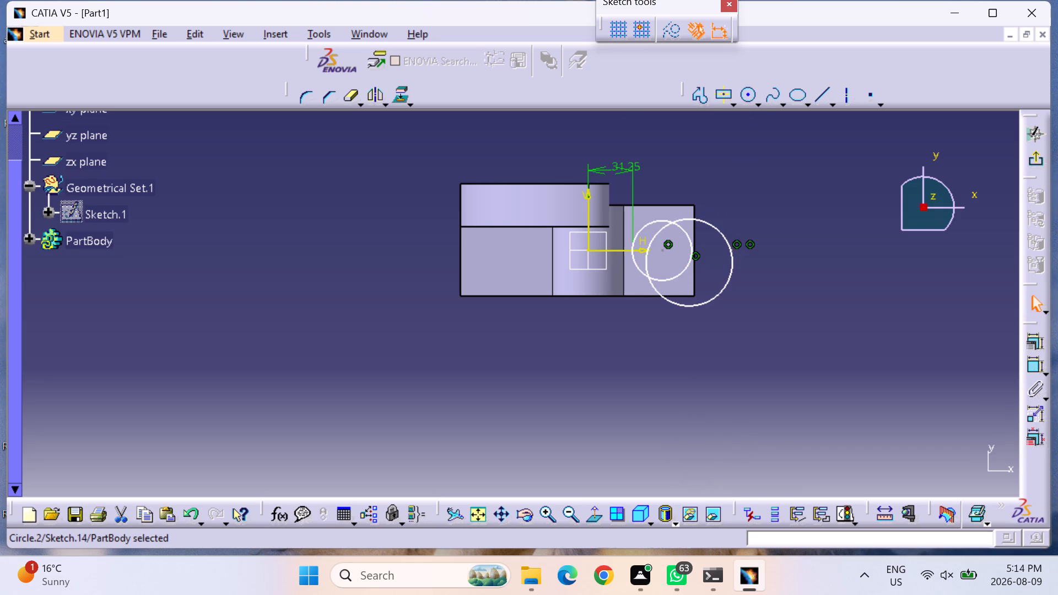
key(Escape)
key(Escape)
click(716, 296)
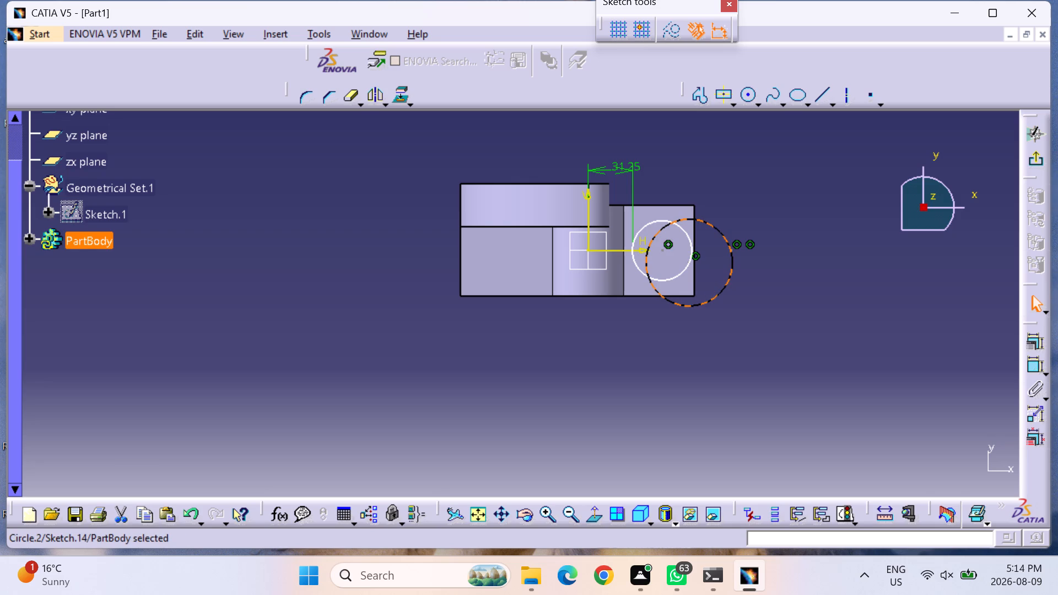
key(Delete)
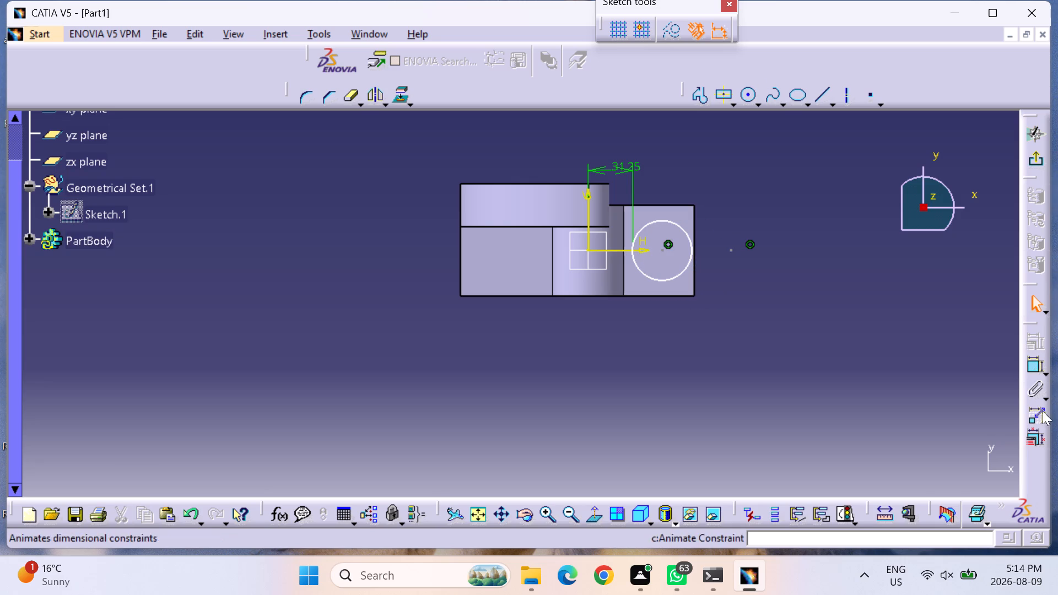
Constrain the circle's size as a diameter dimension and set it to 16 mm.
click(1039, 361)
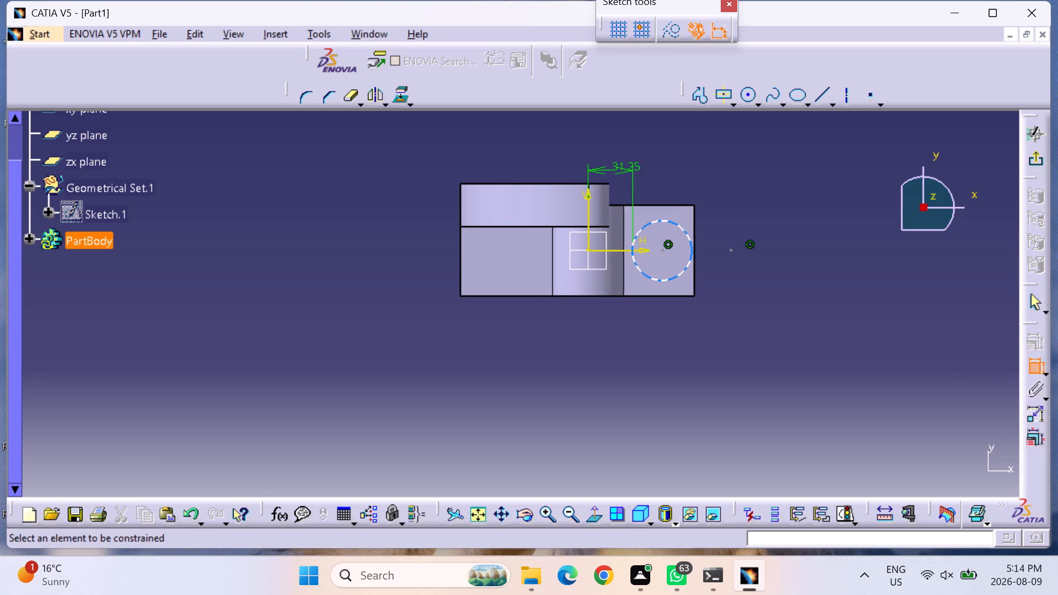
click(691, 258)
click(741, 272)
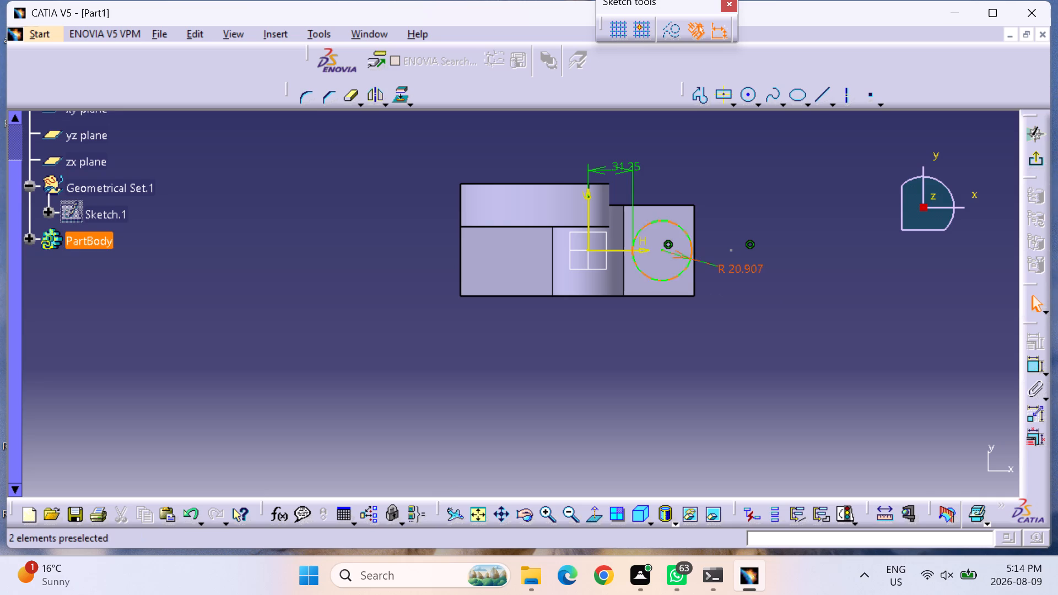
double_click(751, 262)
double_click(750, 268)
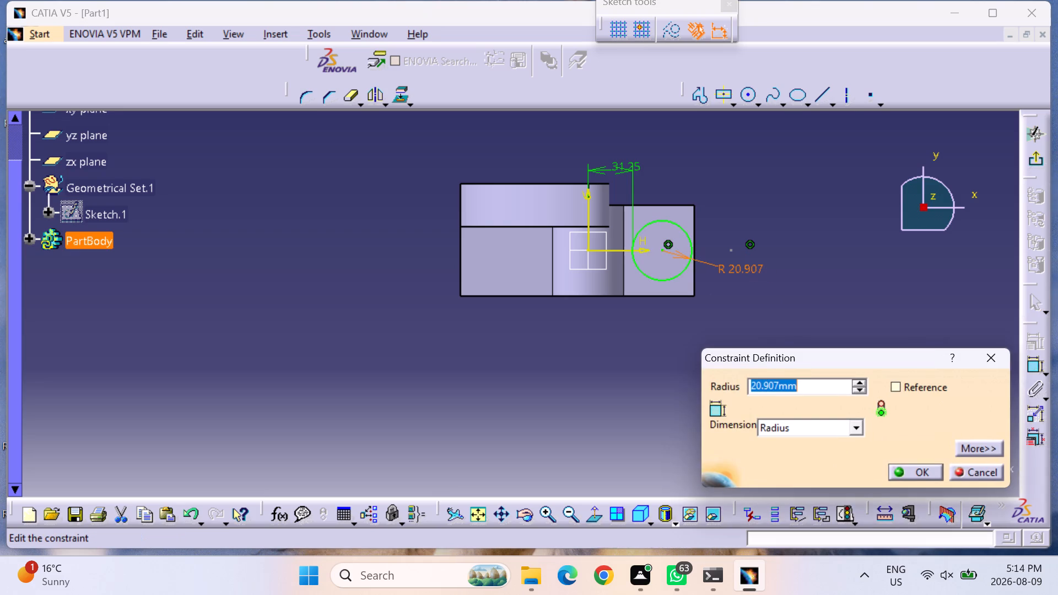
key(1)
key(6)
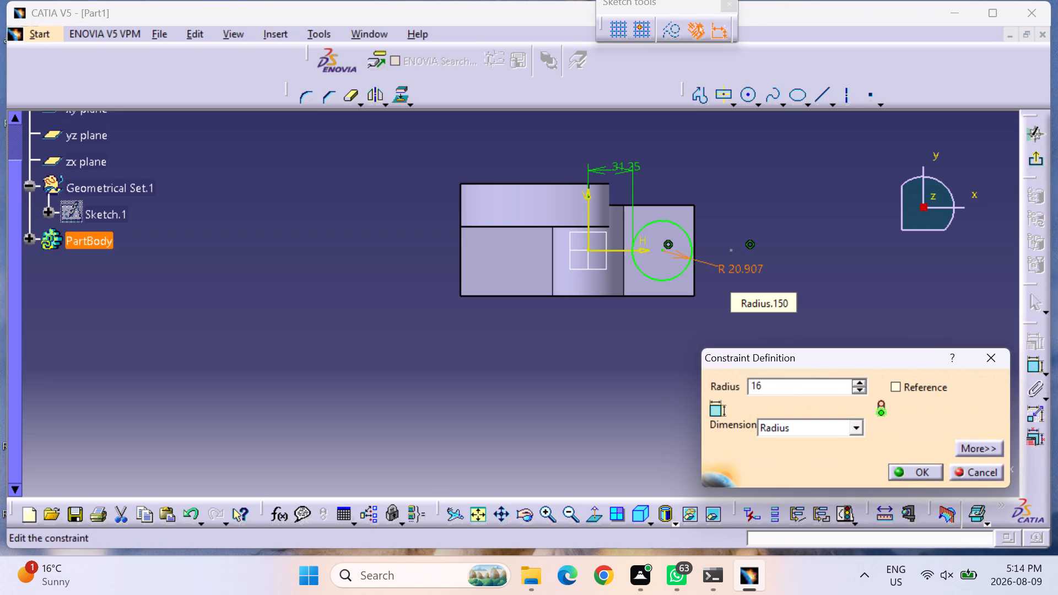
click(821, 425)
click(801, 458)
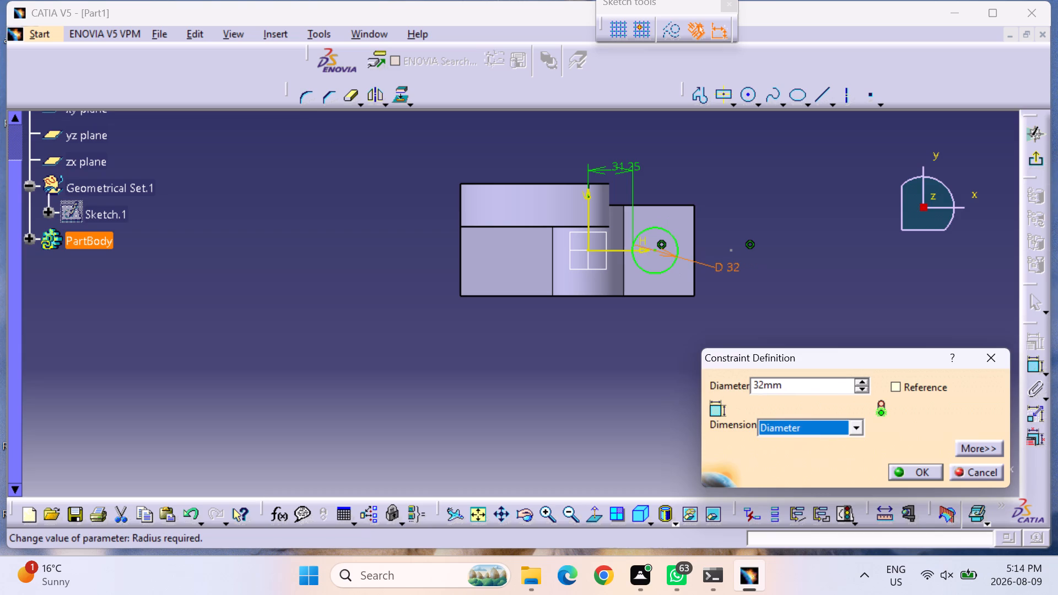
double_click(815, 390)
text(16)
key(Return)
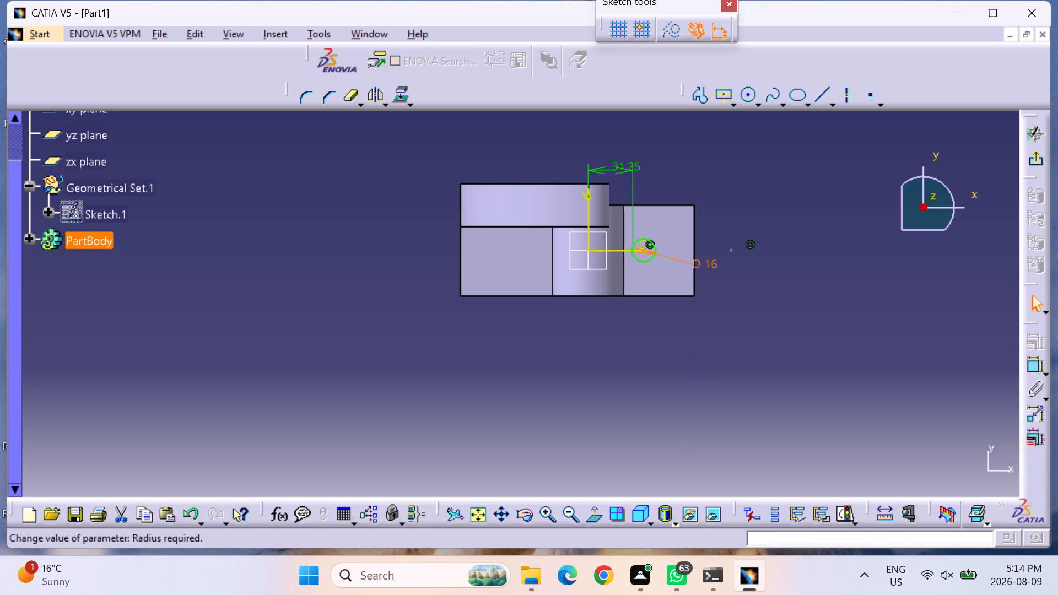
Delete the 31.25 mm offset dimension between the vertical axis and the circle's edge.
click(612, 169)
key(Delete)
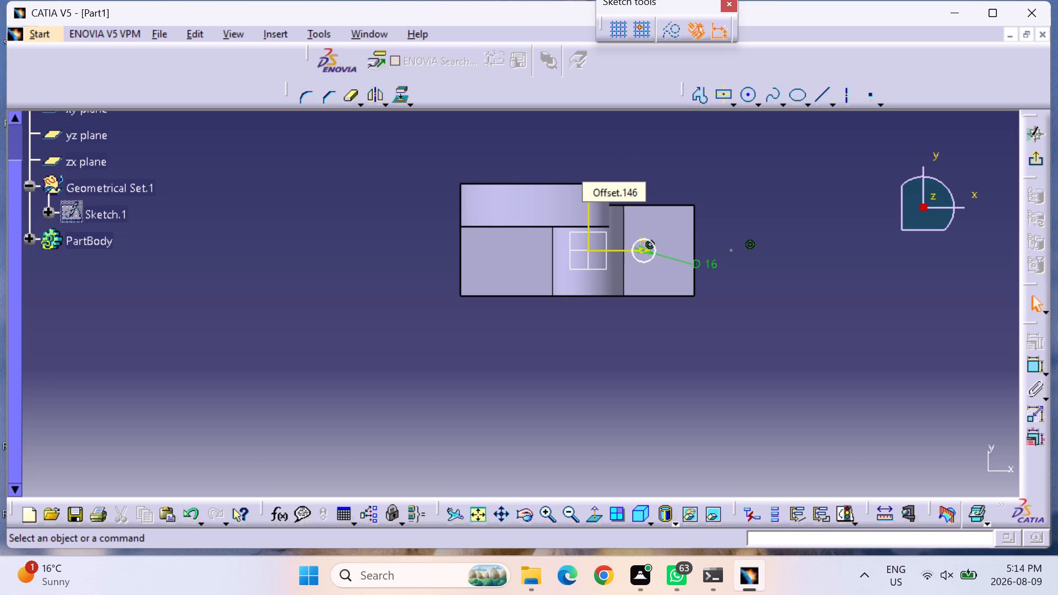
Dimension the circle's centre from the vertical axis and set the distance to 31.25 mm.
click(1035, 371)
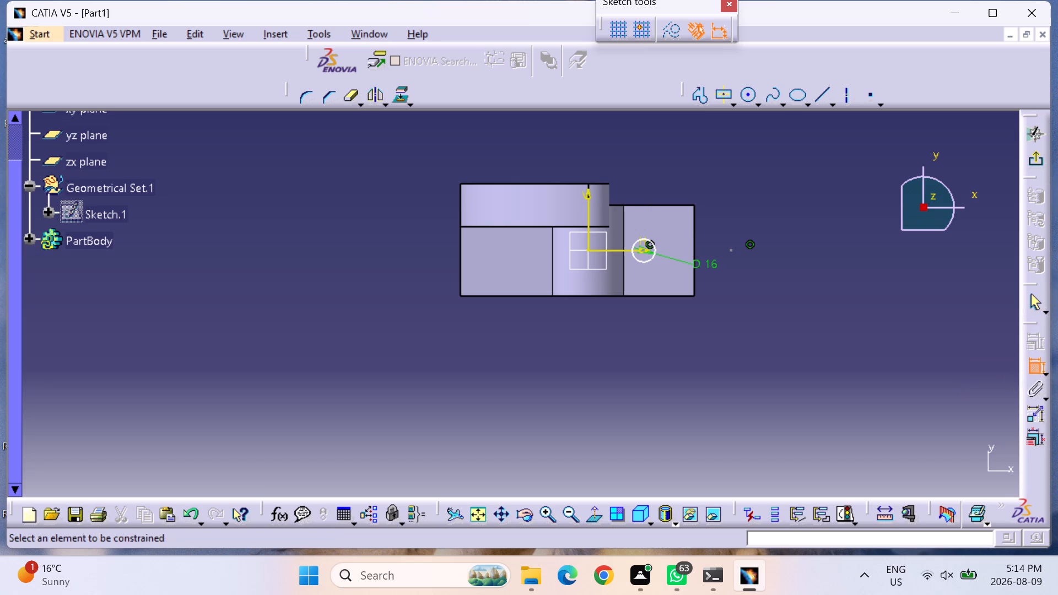
click(643, 252)
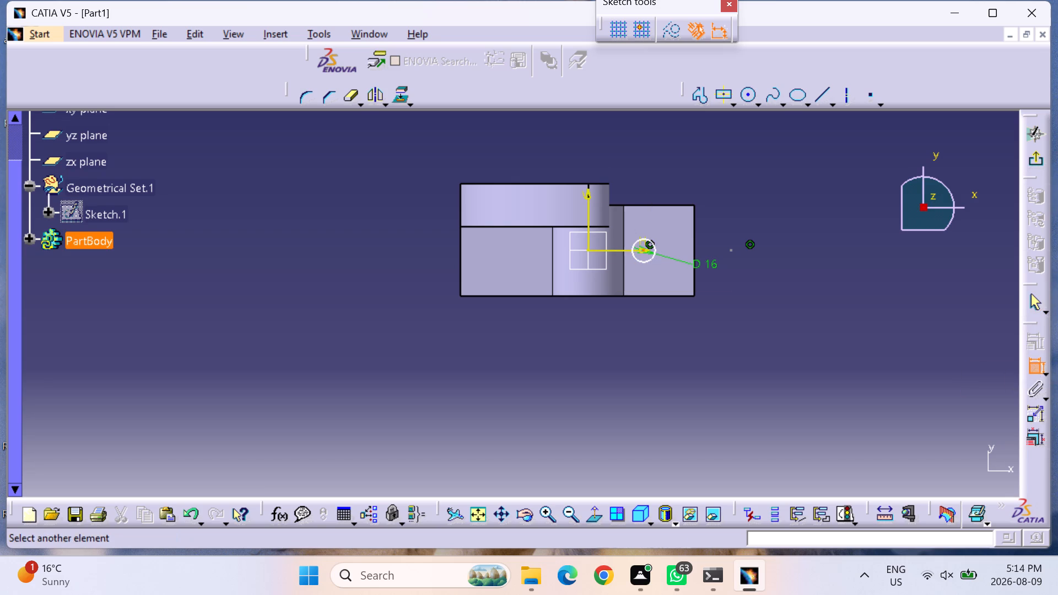
click(587, 246)
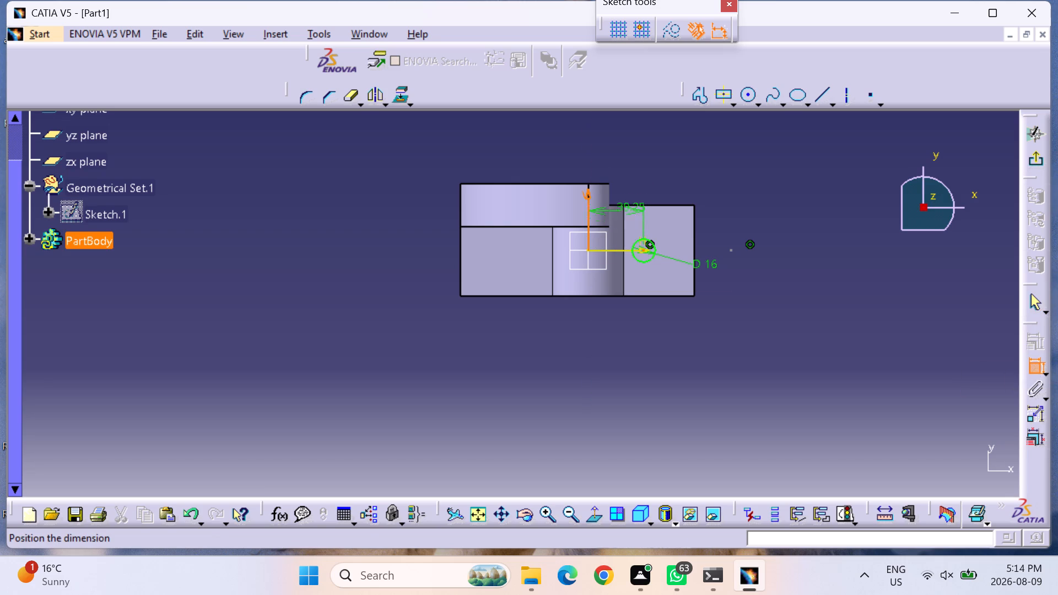
click(636, 186)
double_click(638, 183)
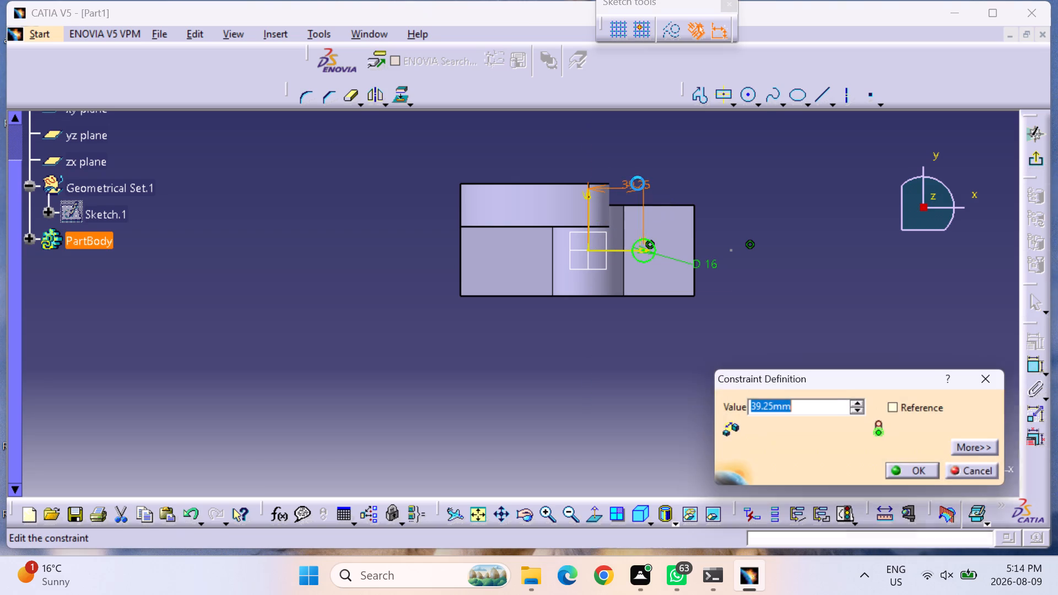
text(31.)
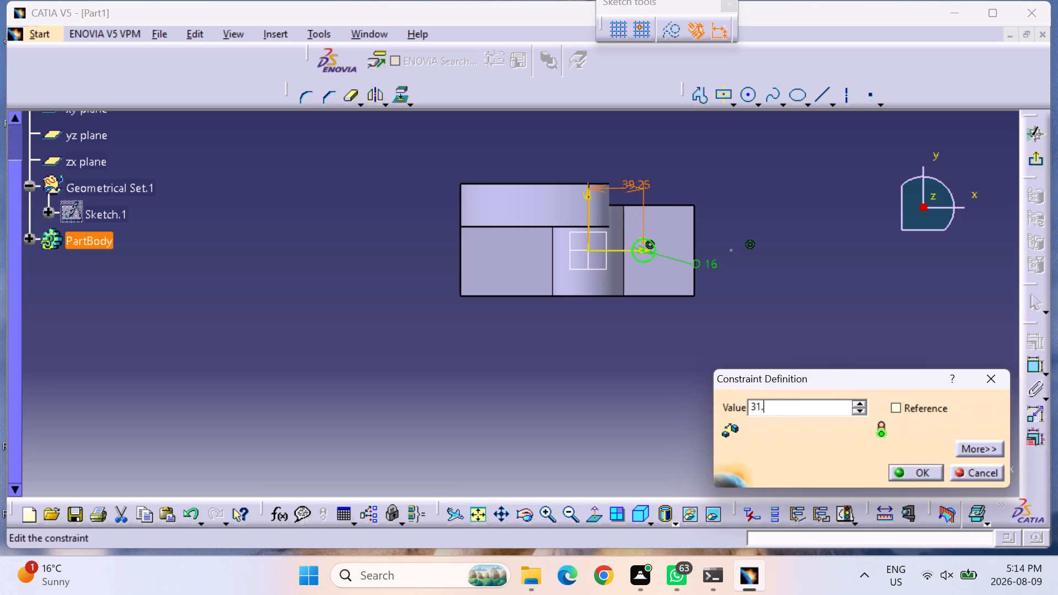
text(25)
key(Return)
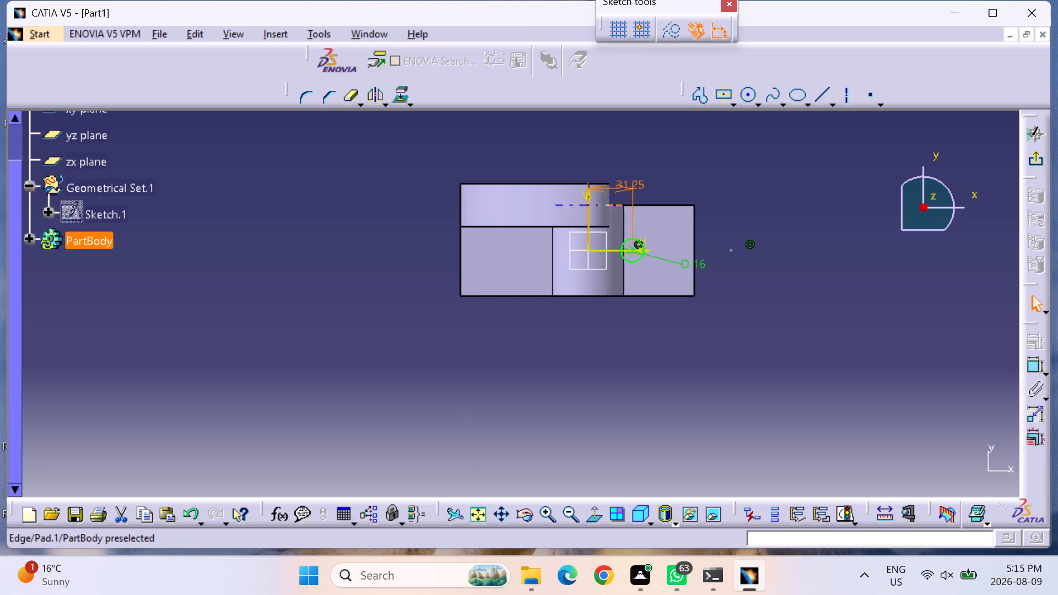
Set the distance from the vertical axis to the circle's centre to 35 mm.
double_click(627, 181)
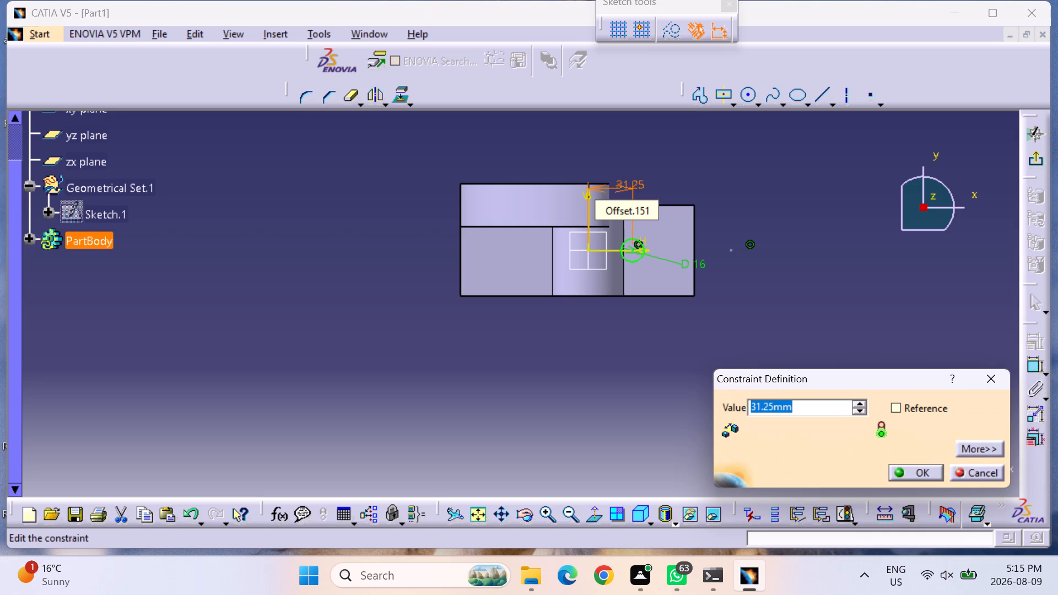
text(35)
key(Return)
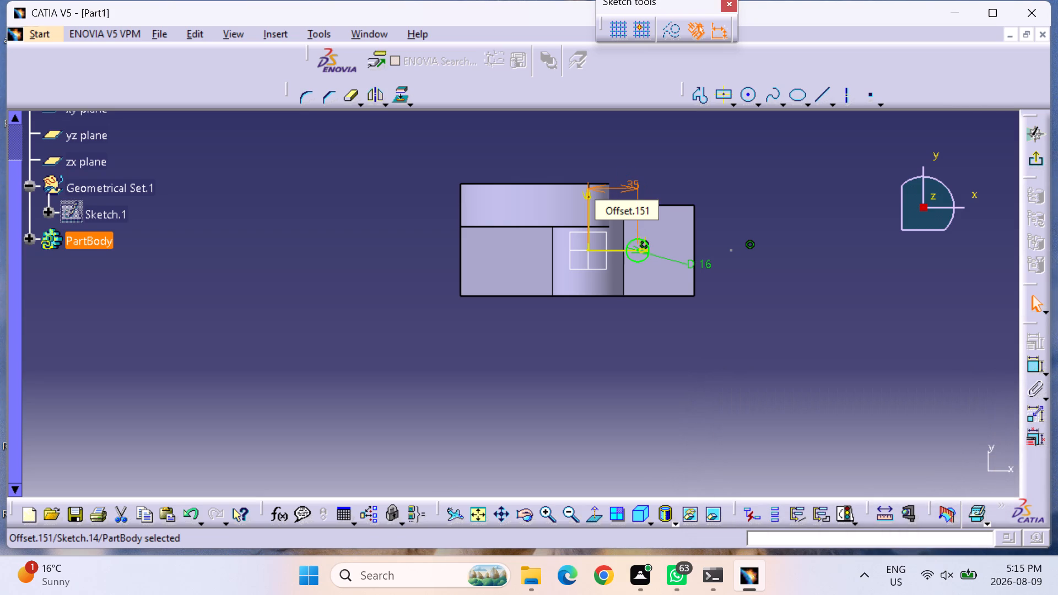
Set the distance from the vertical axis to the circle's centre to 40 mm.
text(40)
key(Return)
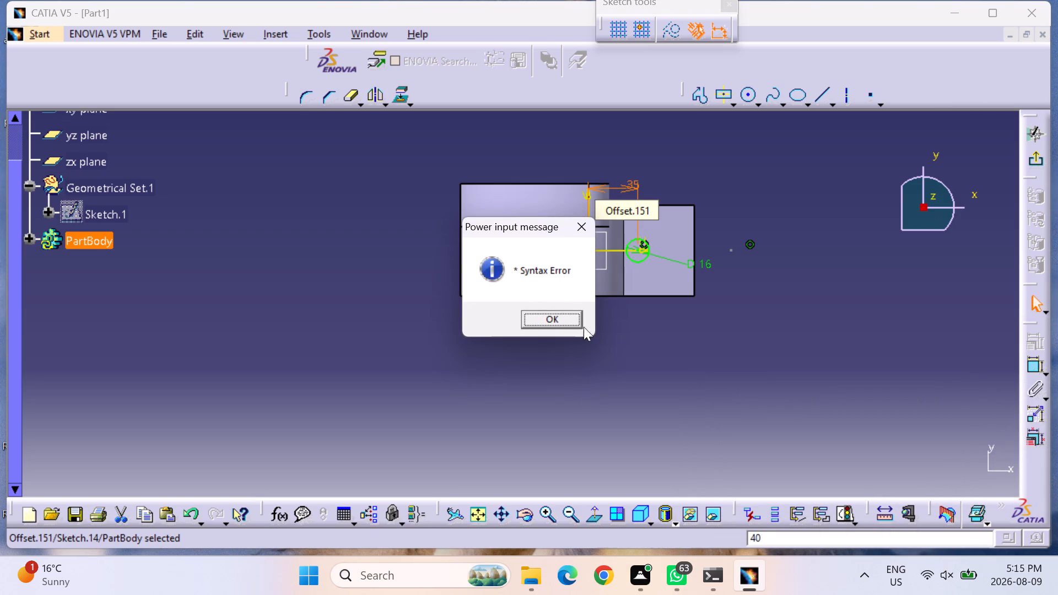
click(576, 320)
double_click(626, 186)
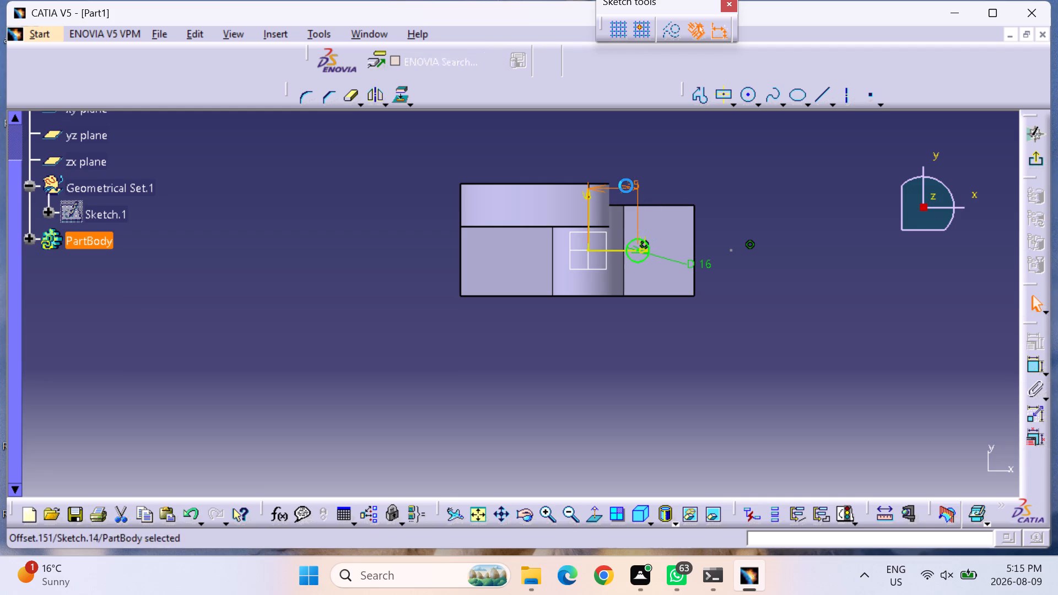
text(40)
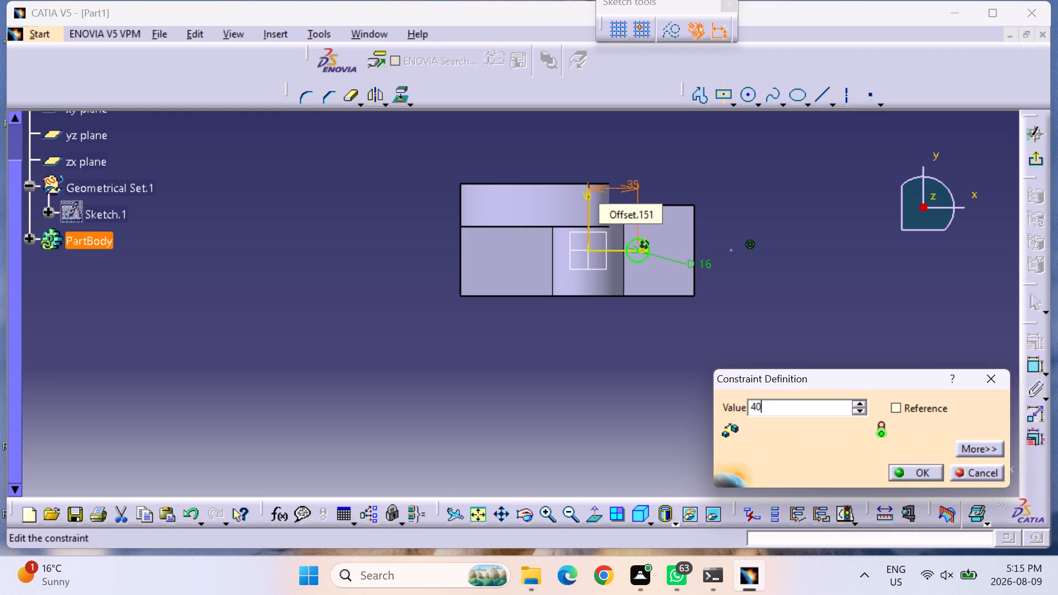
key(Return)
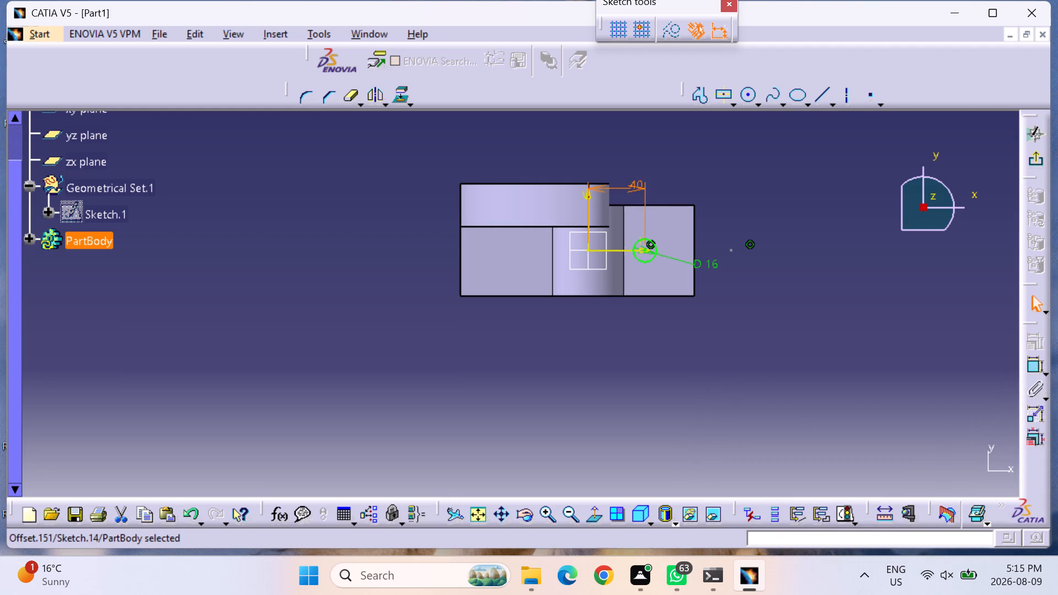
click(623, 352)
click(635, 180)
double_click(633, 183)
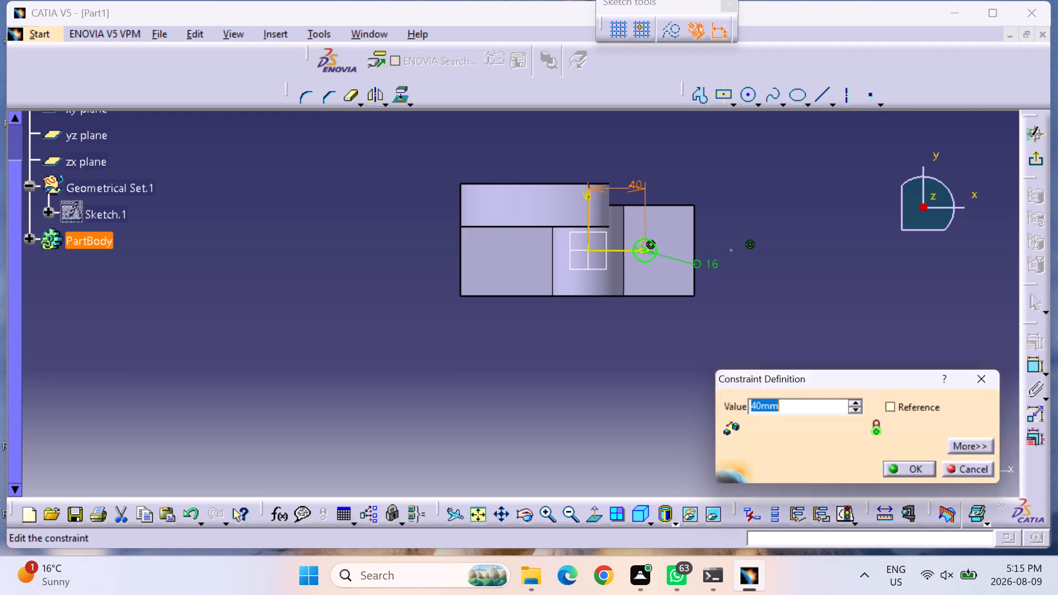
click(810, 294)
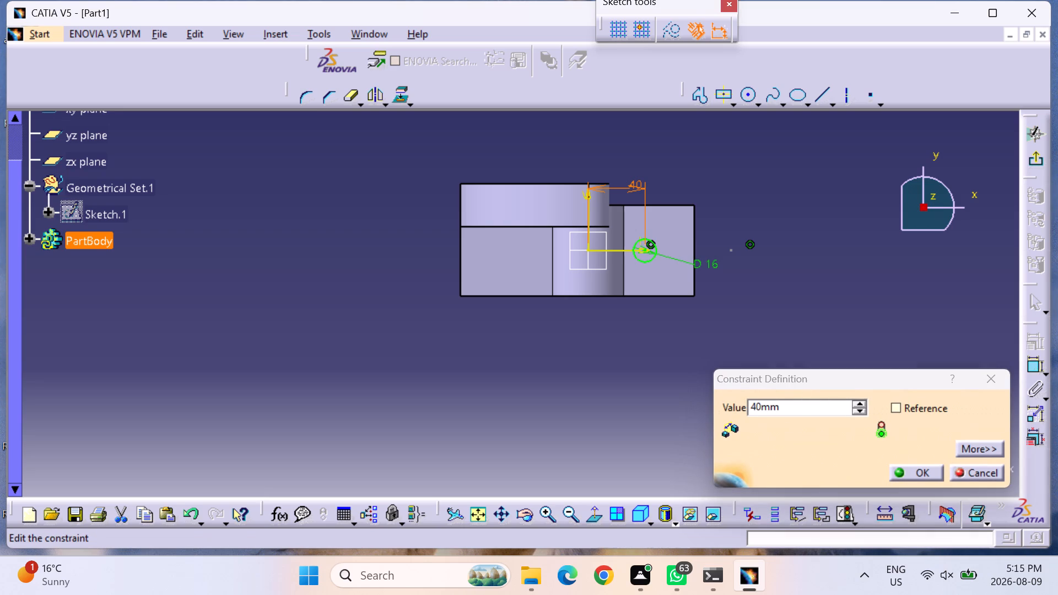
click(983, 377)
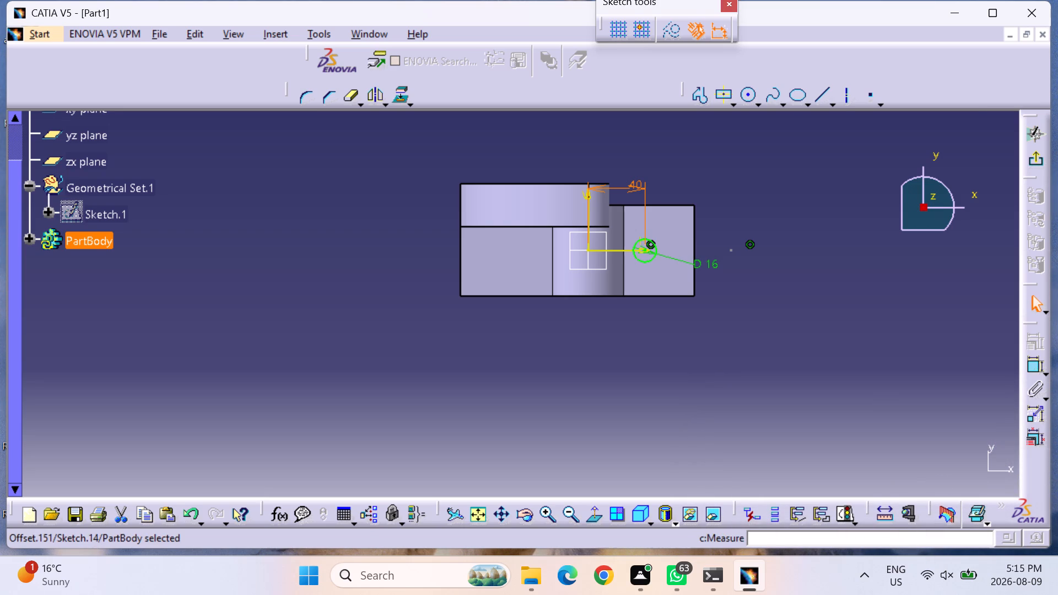
Measure at the base's long outer edge using Measure Between, with the first selection mode set to Edge only.
click(883, 507)
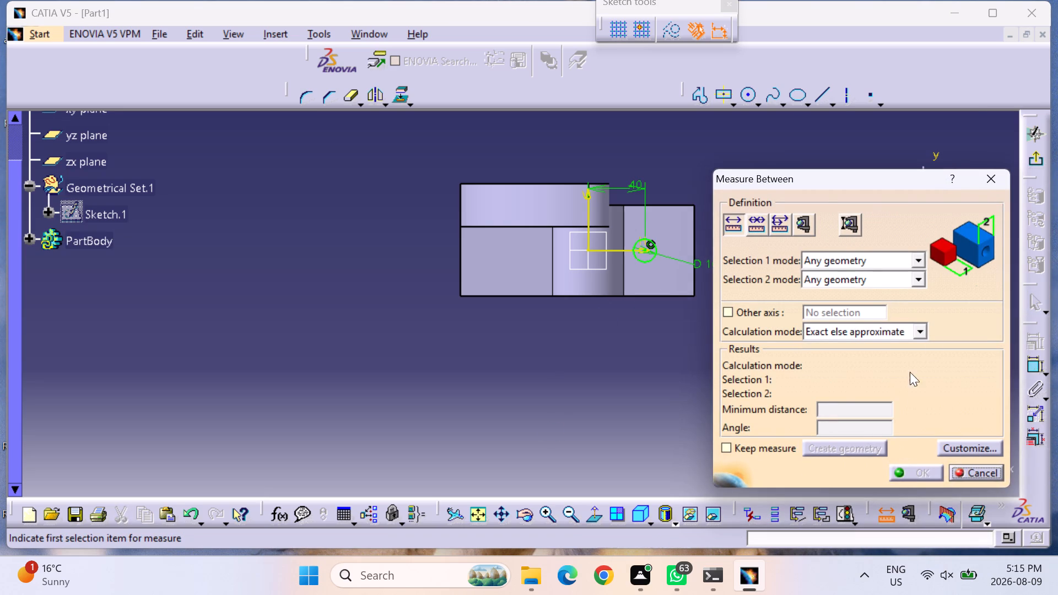
click(808, 259)
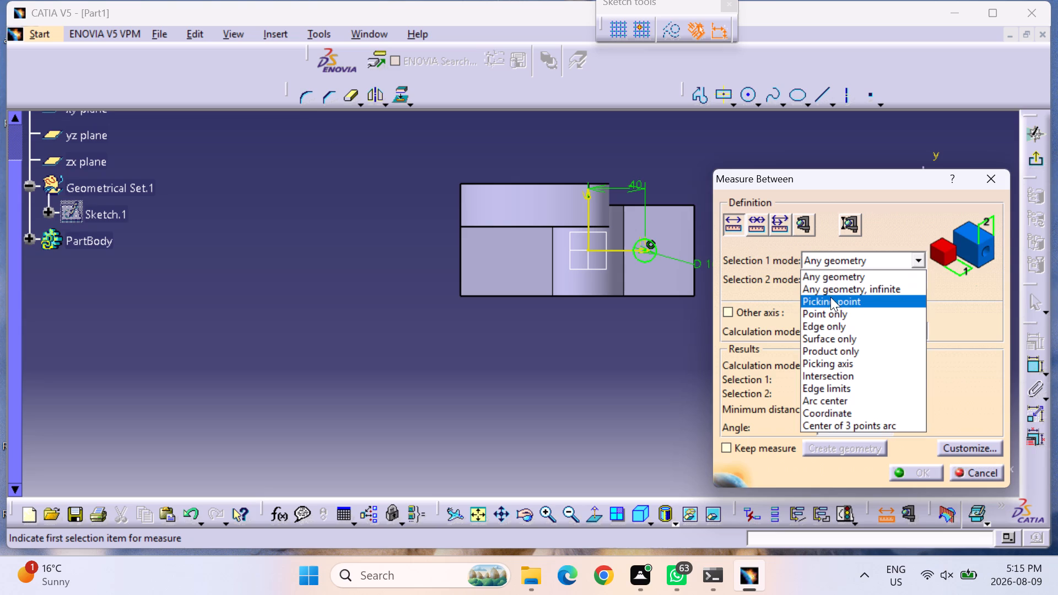
click(830, 325)
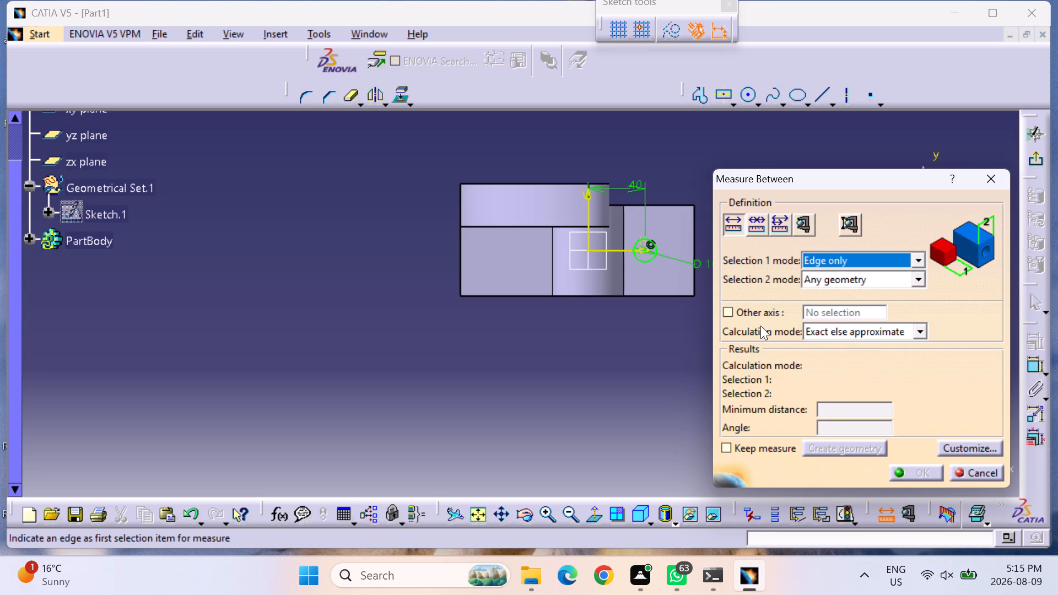
click(668, 295)
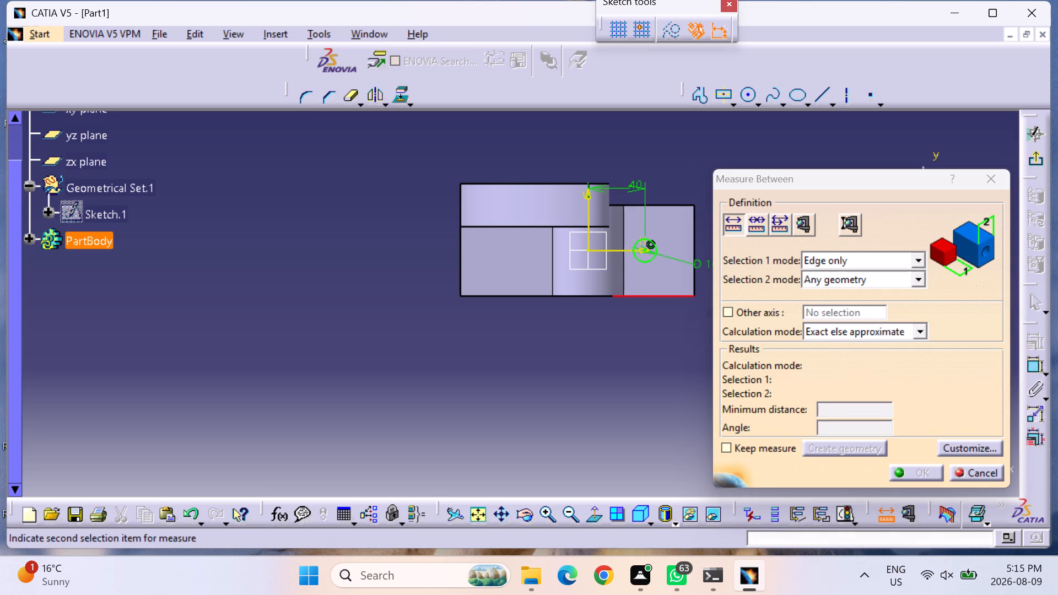
click(674, 293)
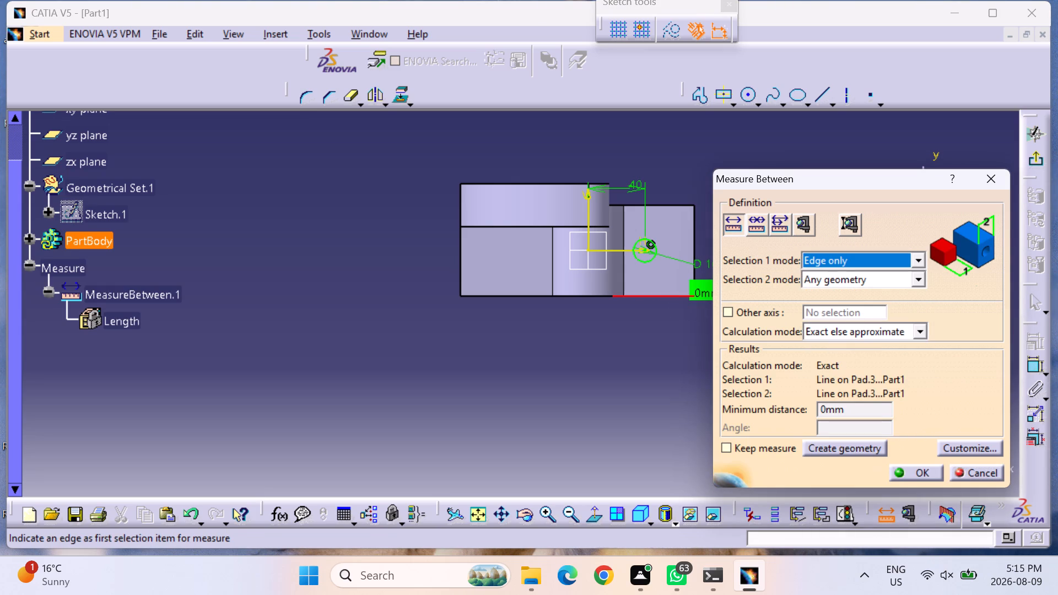
click(653, 338)
click(910, 474)
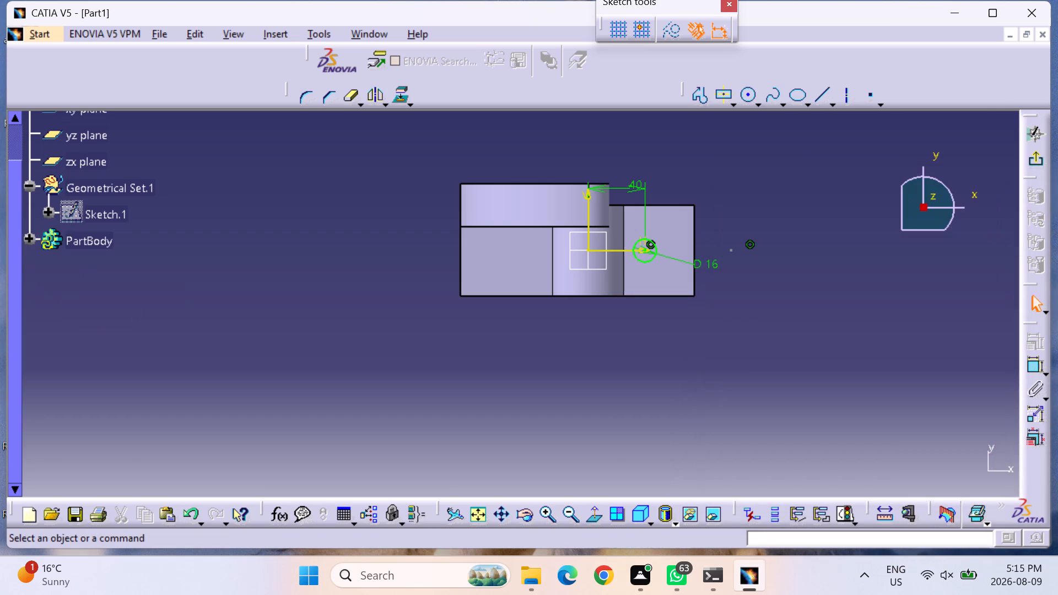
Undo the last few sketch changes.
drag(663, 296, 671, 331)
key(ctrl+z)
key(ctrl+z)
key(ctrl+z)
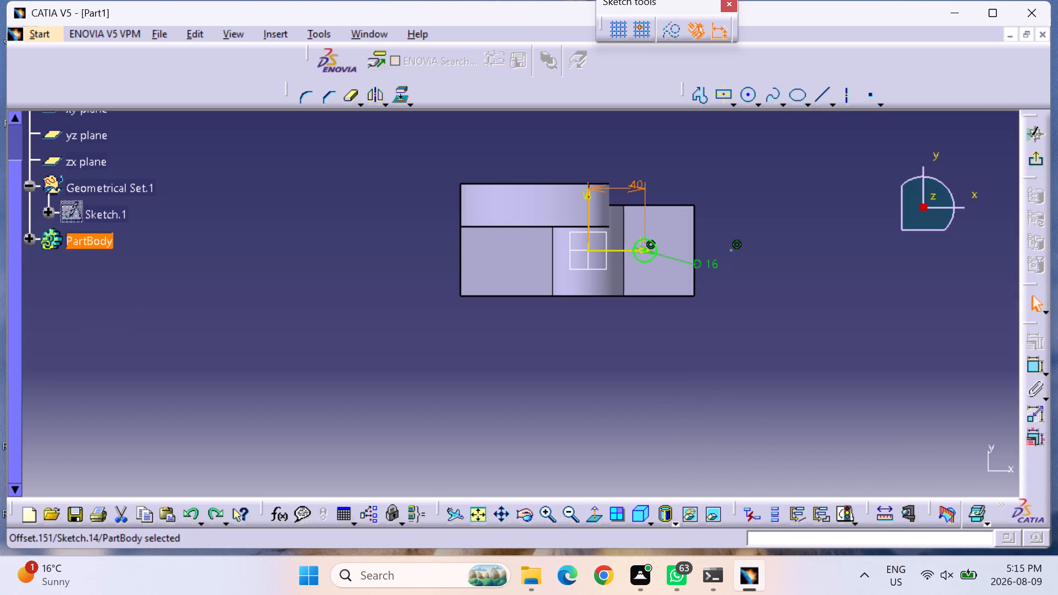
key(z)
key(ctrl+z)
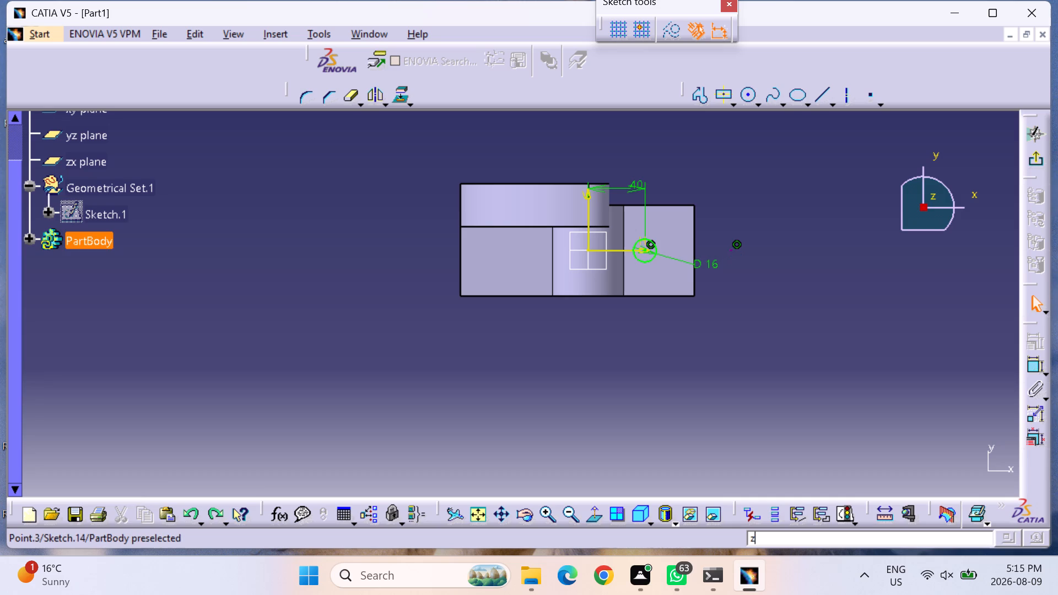
Delete the stray sketch point lying beyond the base's end.
click(733, 250)
key(Delete)
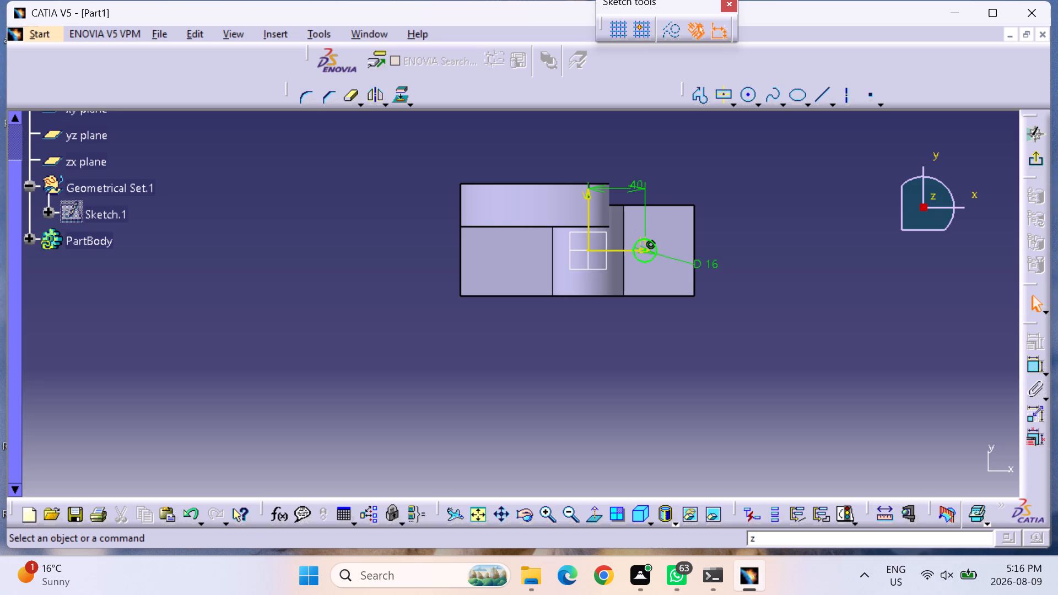
Delete the 40 mm offset dimension between the vertical axis and the circle's centre.
click(630, 190)
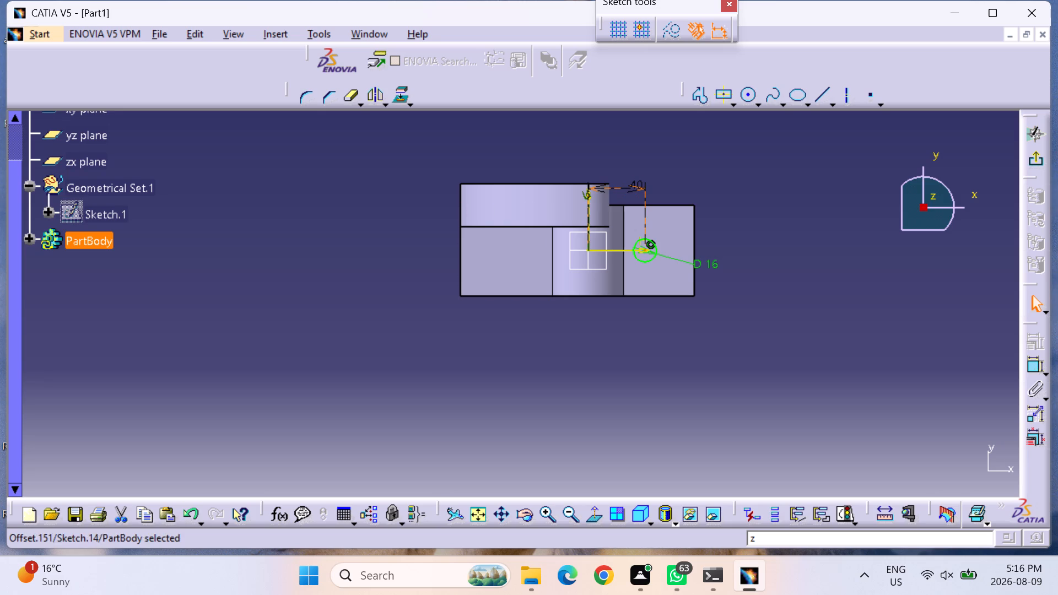
key(Delete)
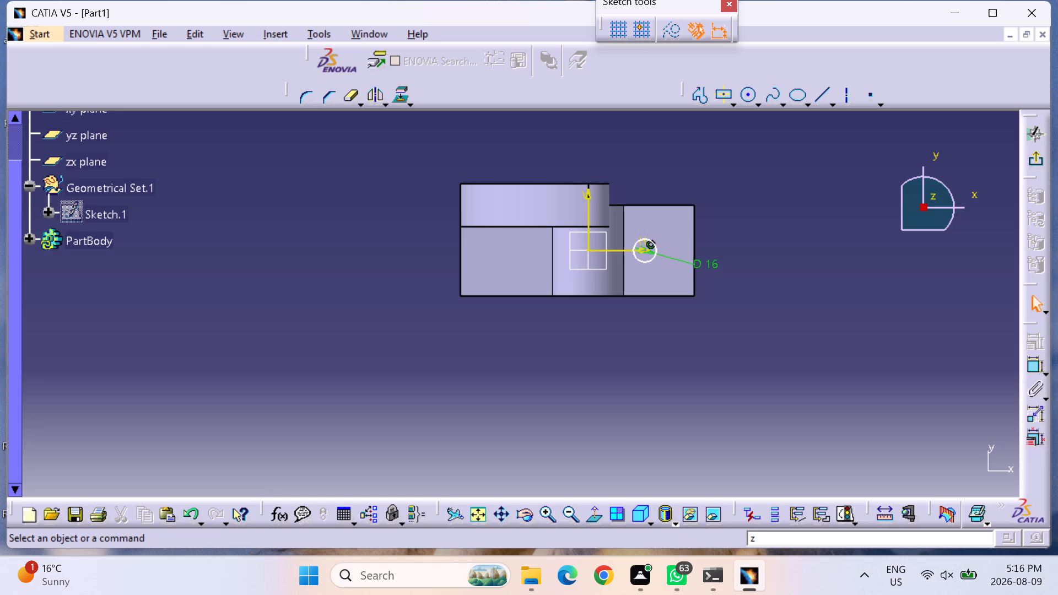
Dimension the circle's centre from the base's short end edge, set the distance to 25 mm, and exit the sketch.
click(1032, 365)
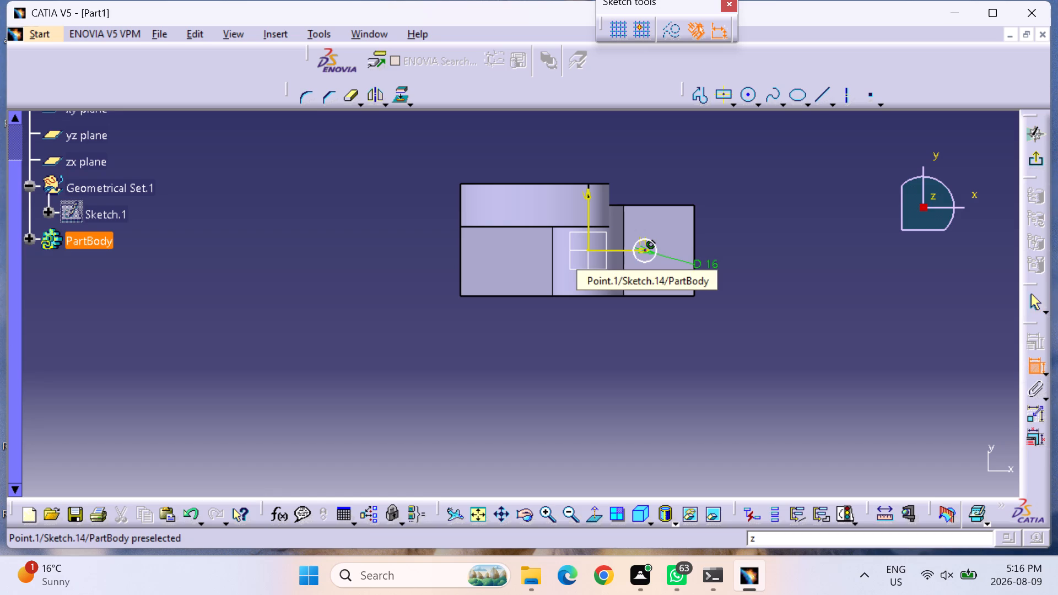
click(646, 251)
click(693, 244)
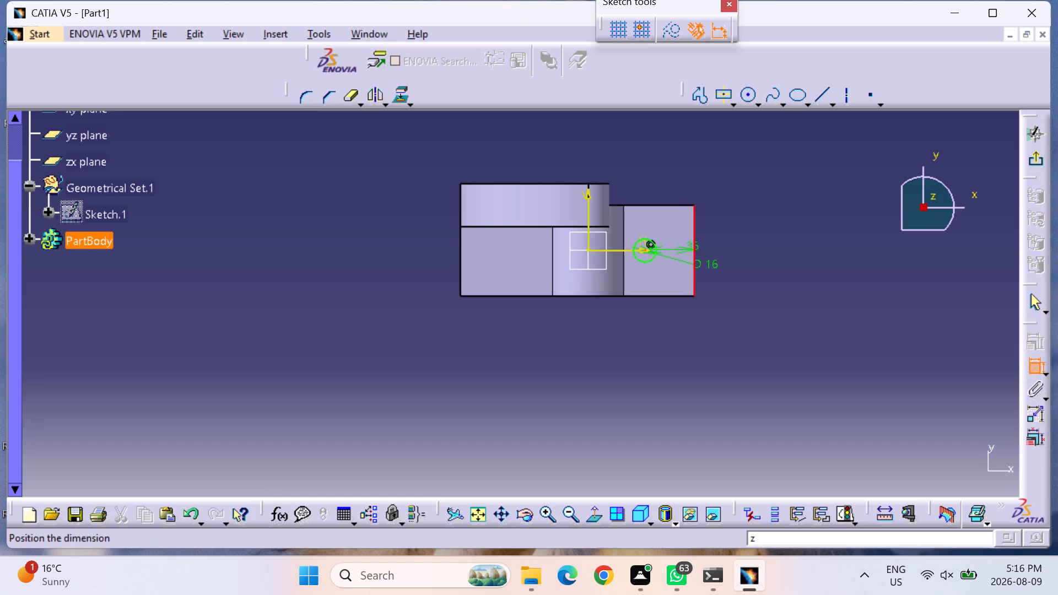
click(678, 187)
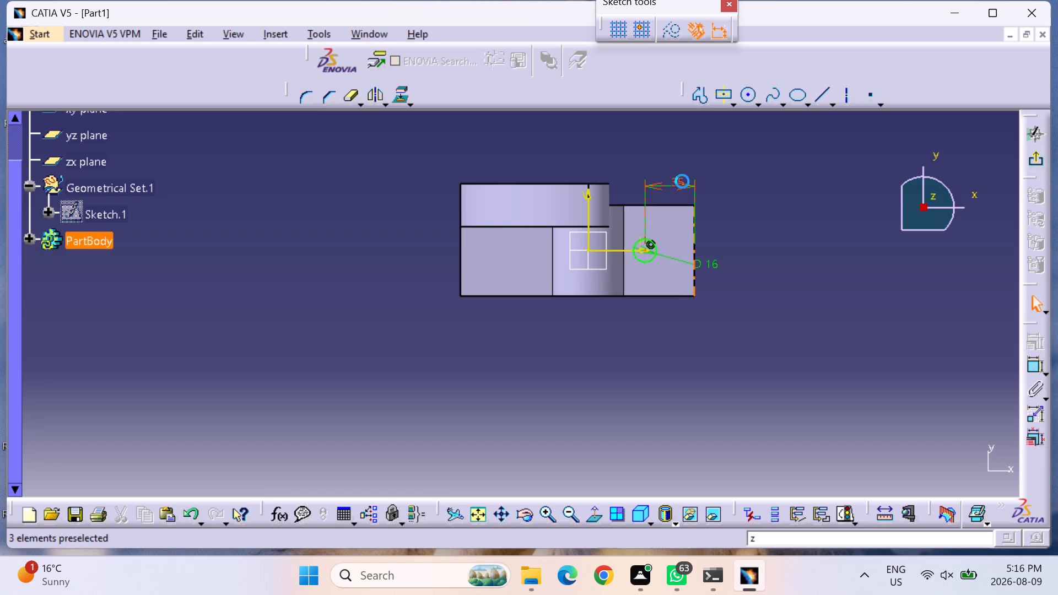
double_click(682, 181)
text(25)
key(Return)
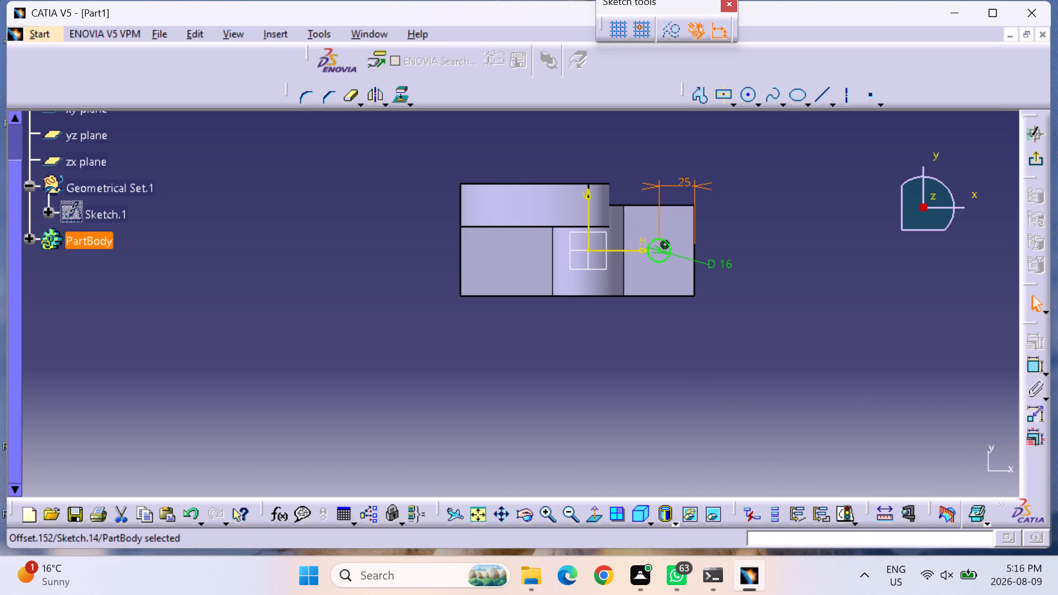
click(786, 259)
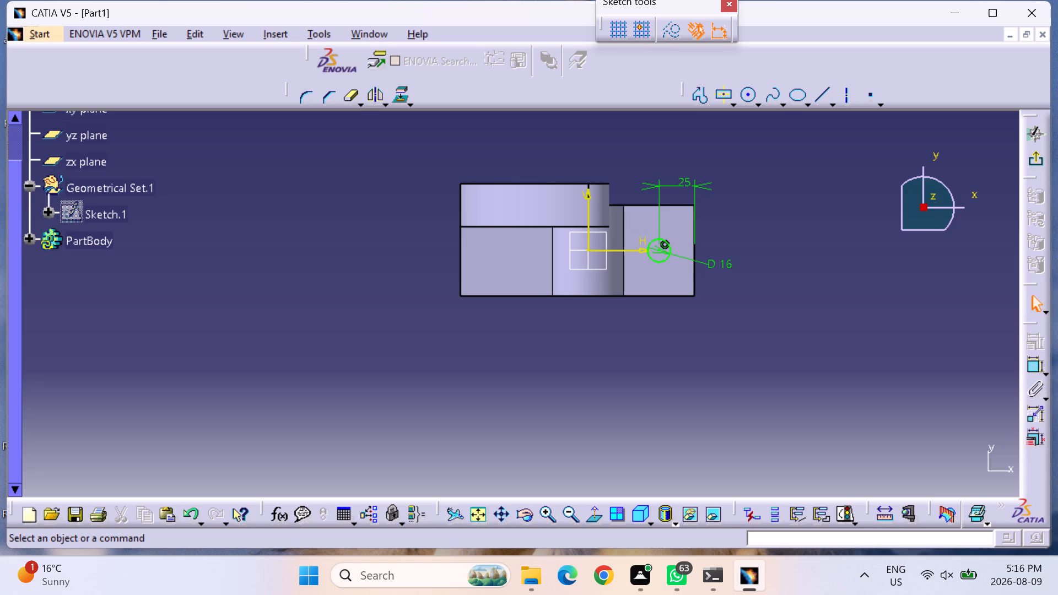
click(1034, 164)
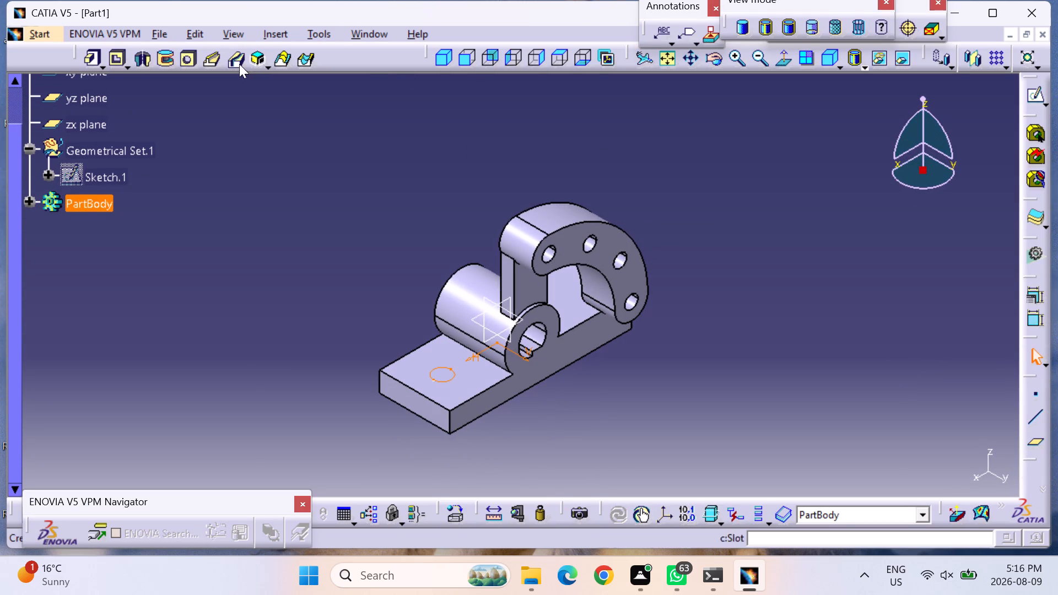
Cut a pocket from the 16 mm circle through the base with the limit type Up to last.
click(118, 55)
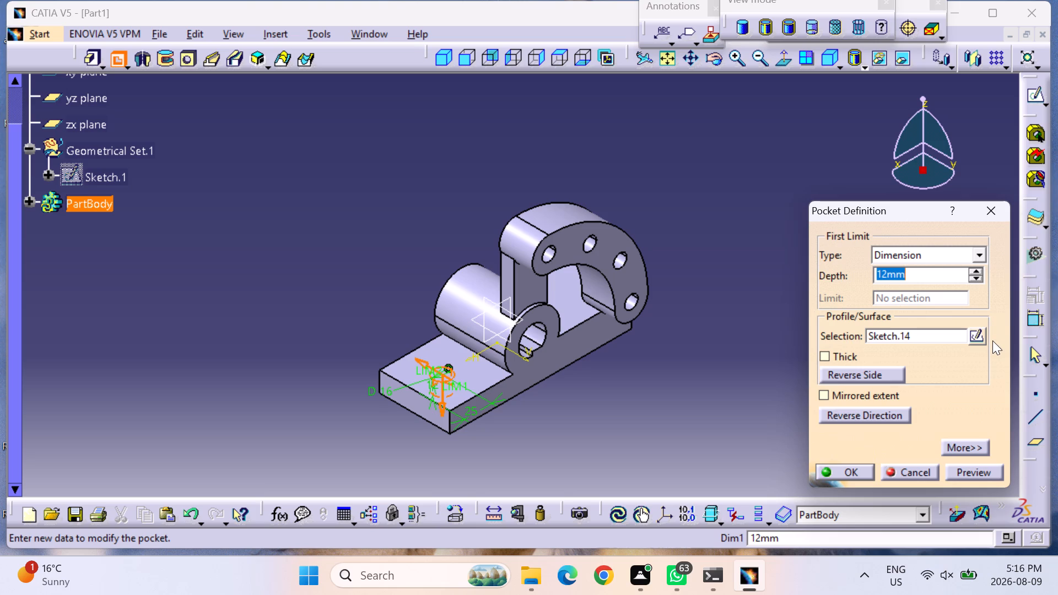
click(977, 256)
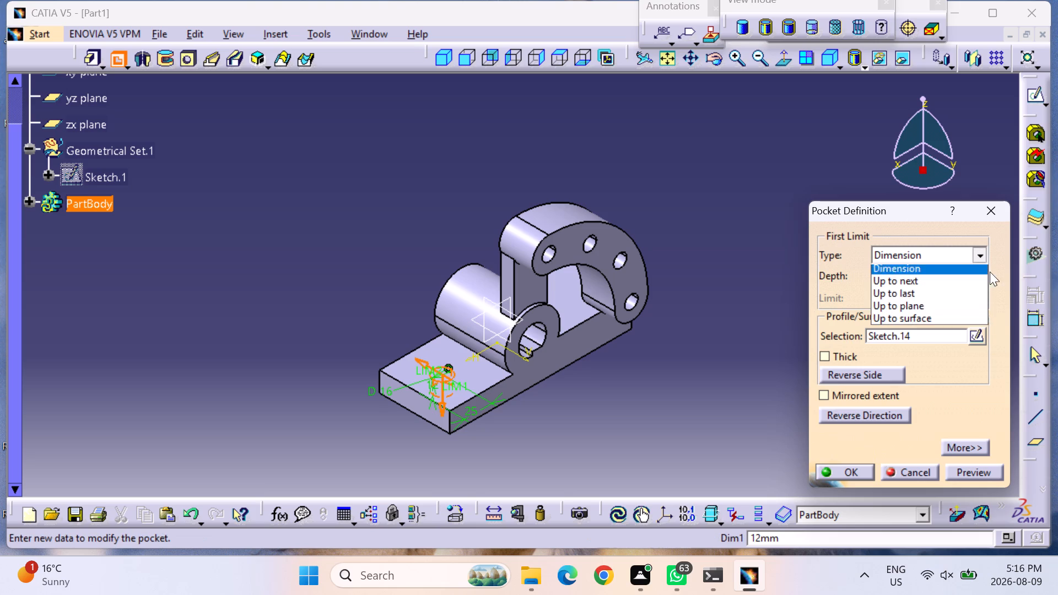
click(927, 300)
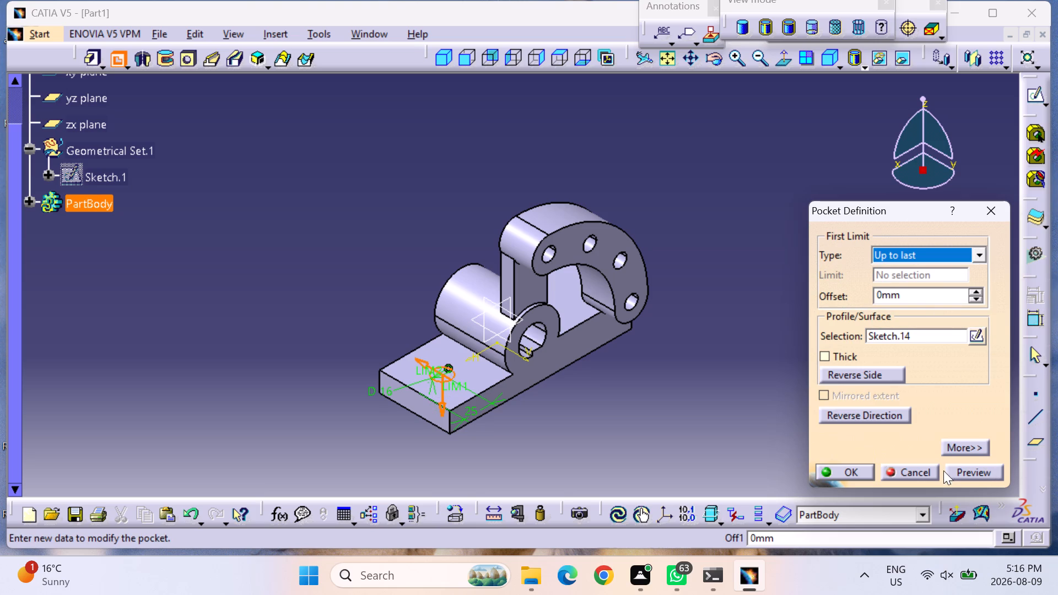
click(964, 476)
click(851, 470)
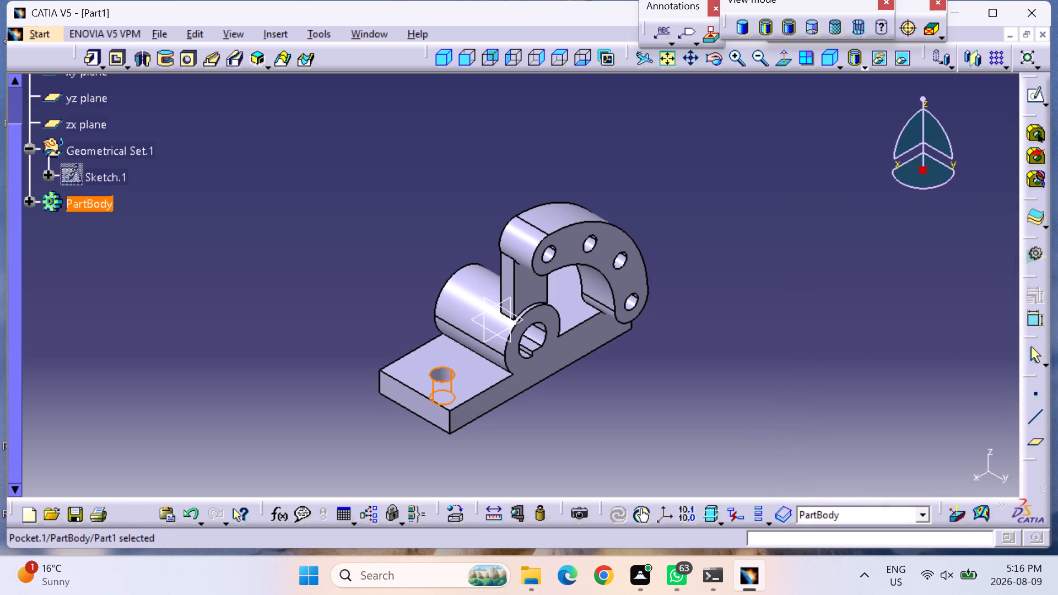
Mirror the base's hole about the yz plane.
click(730, 389)
middle_drag(730, 389, 603, 382)
right_drag(724, 391, 603, 382)
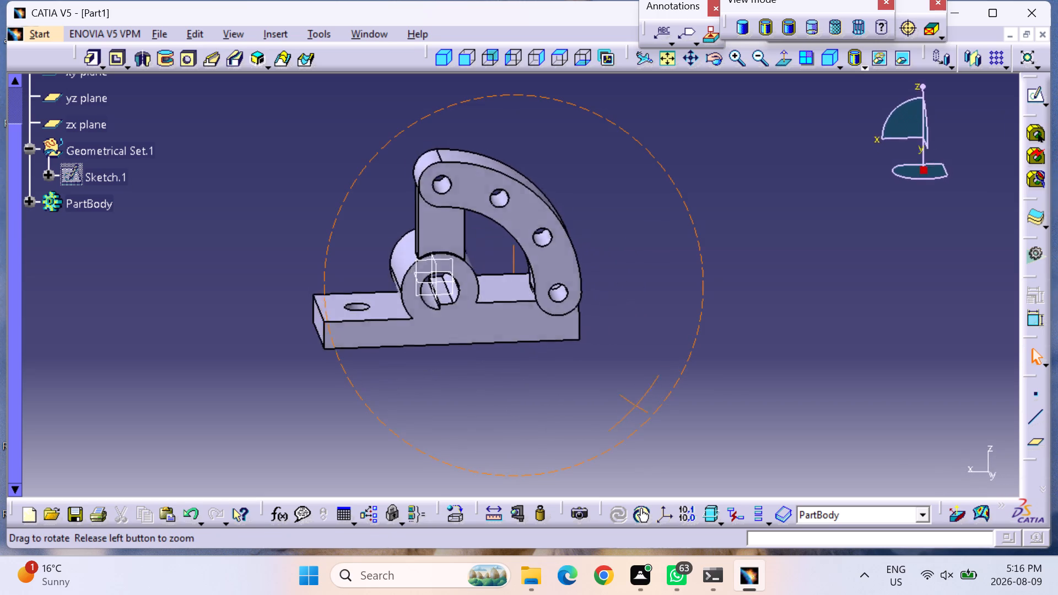
right_drag(603, 382, 643, 392)
middle_drag(603, 382, 643, 392)
click(390, 327)
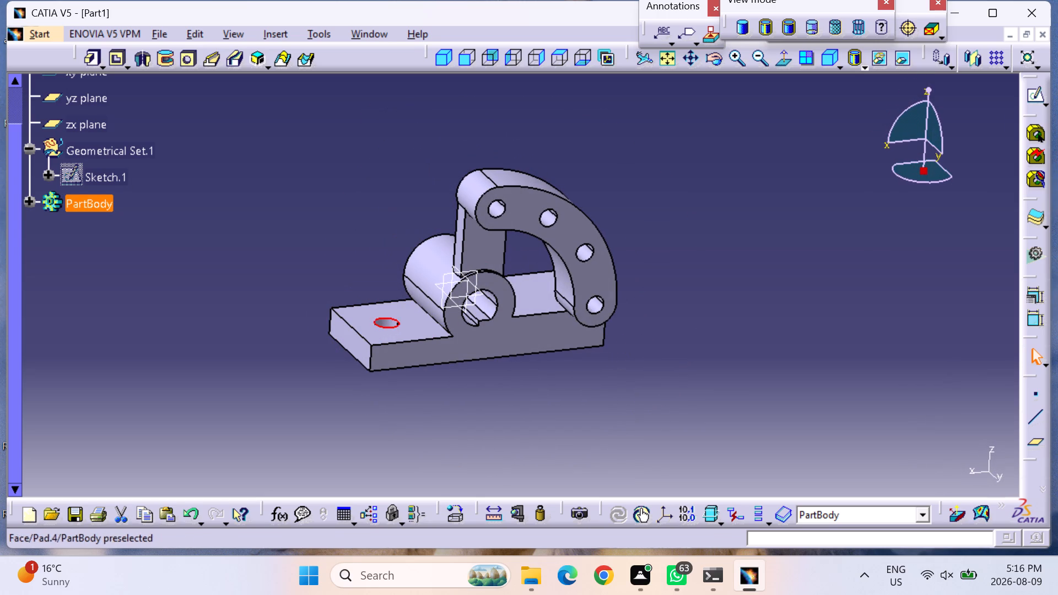
click(974, 59)
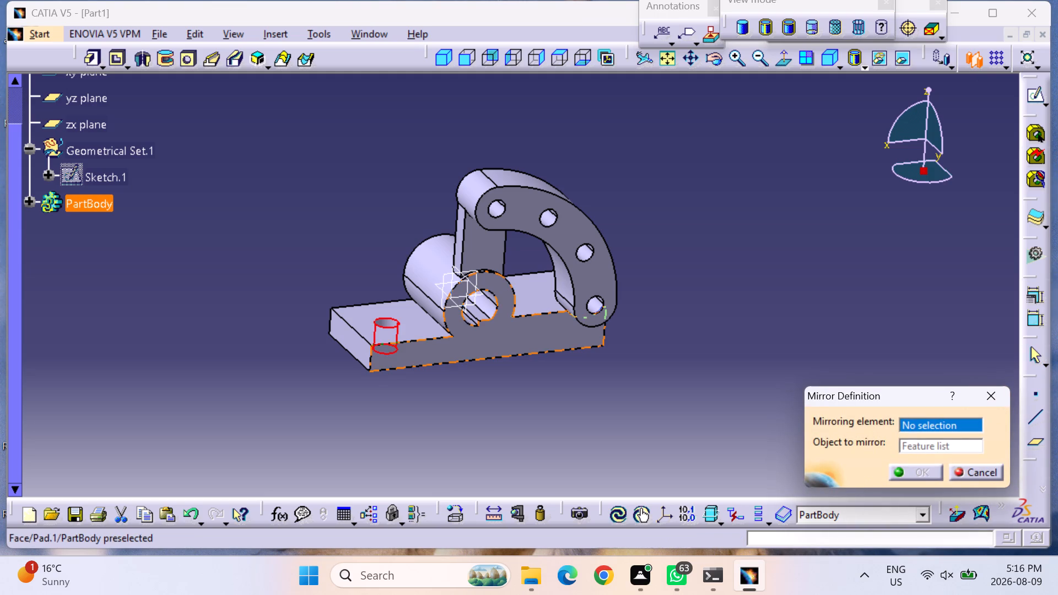
click(468, 277)
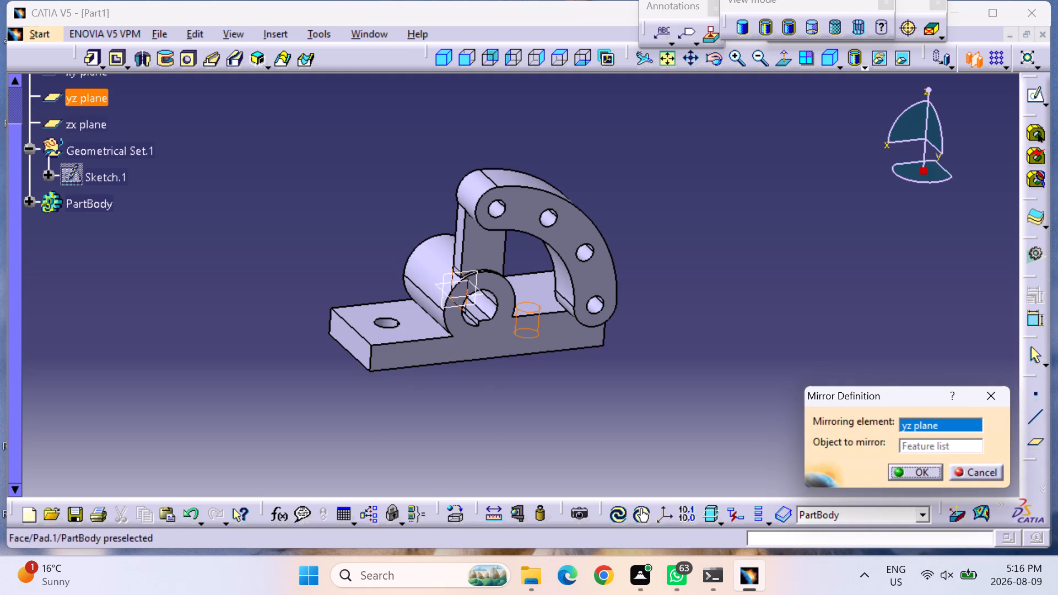
click(930, 472)
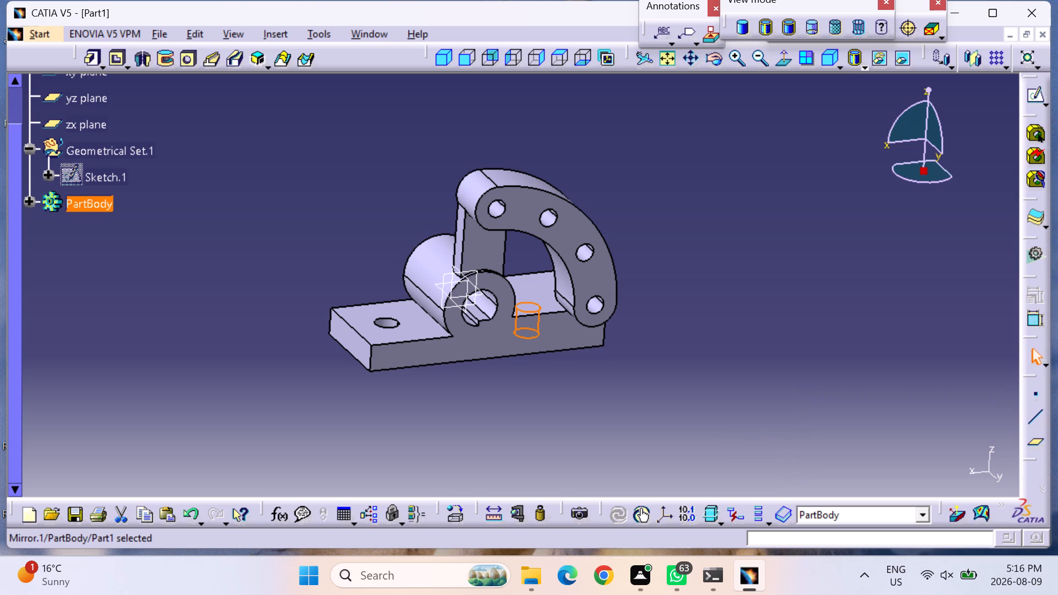
Mirror the base's existing hole pocket about the yz plane a second time.
click(683, 396)
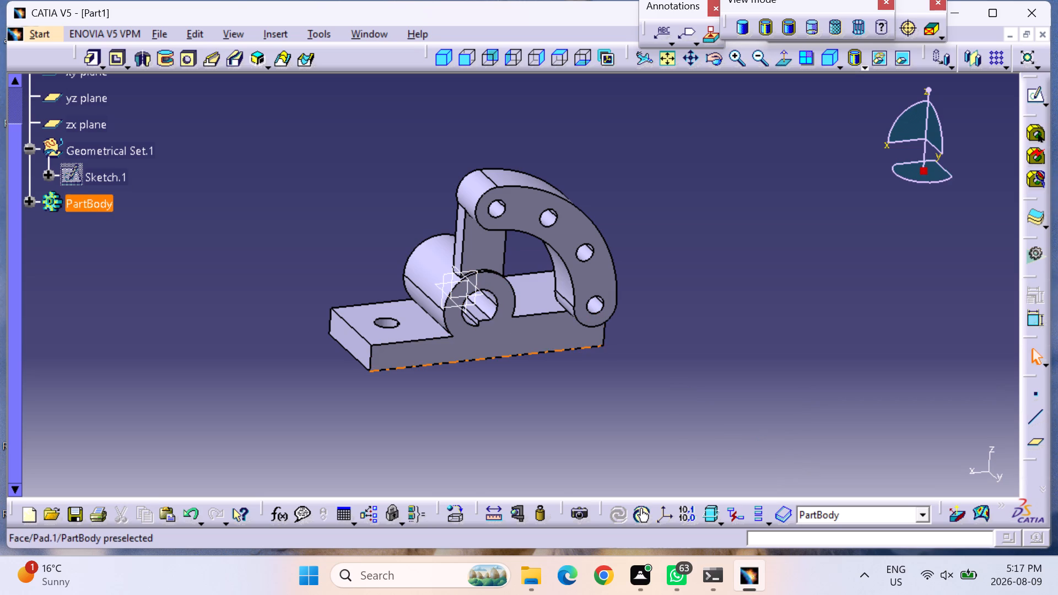
click(976, 54)
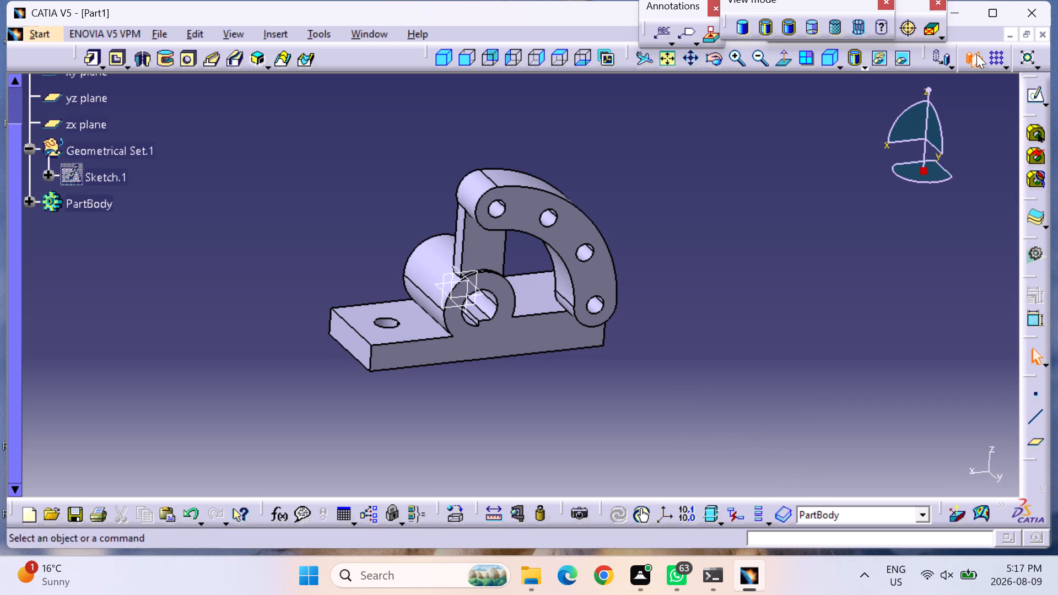
click(396, 328)
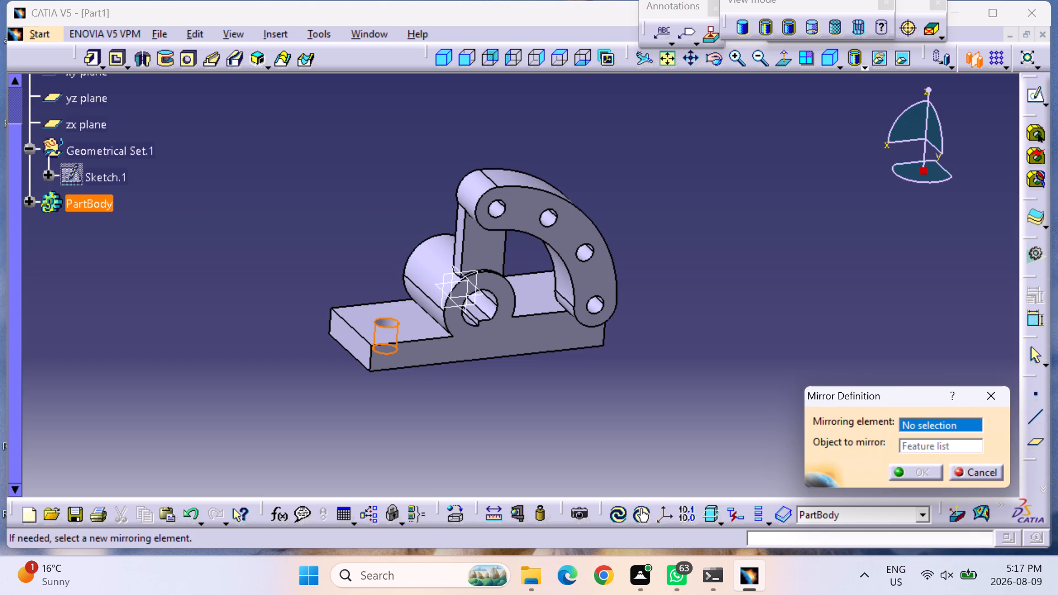
middle_drag(428, 394, 490, 382)
right_drag(424, 396, 490, 382)
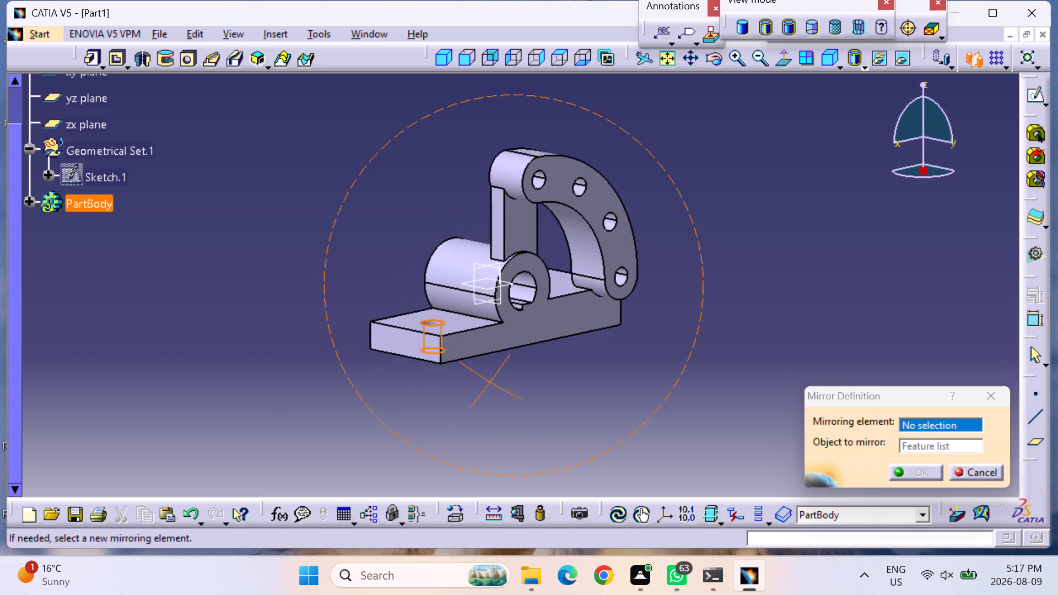
right_drag(490, 382, 465, 381)
middle_drag(490, 382, 465, 381)
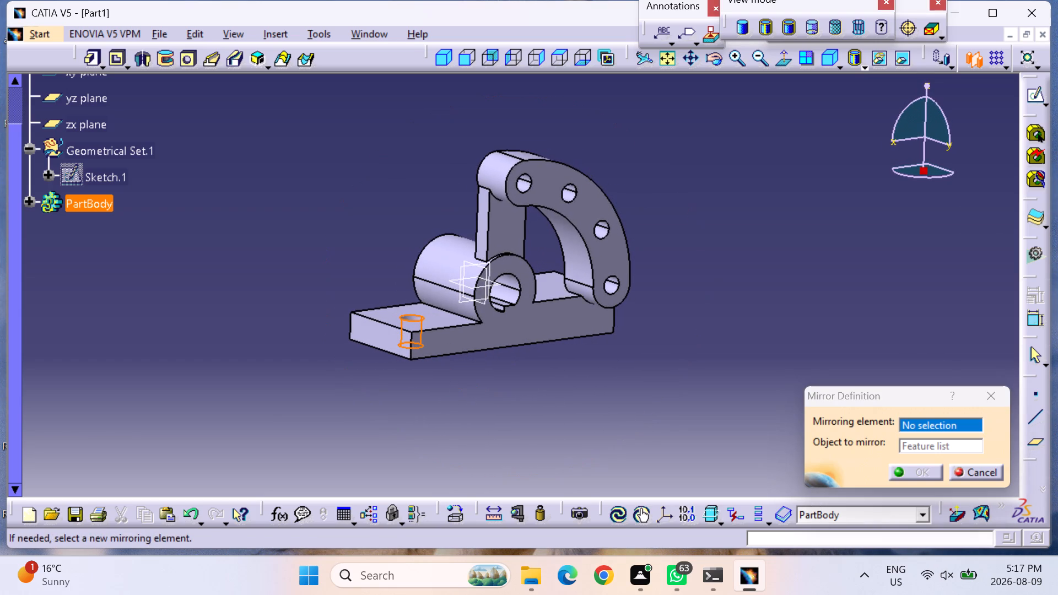
click(102, 99)
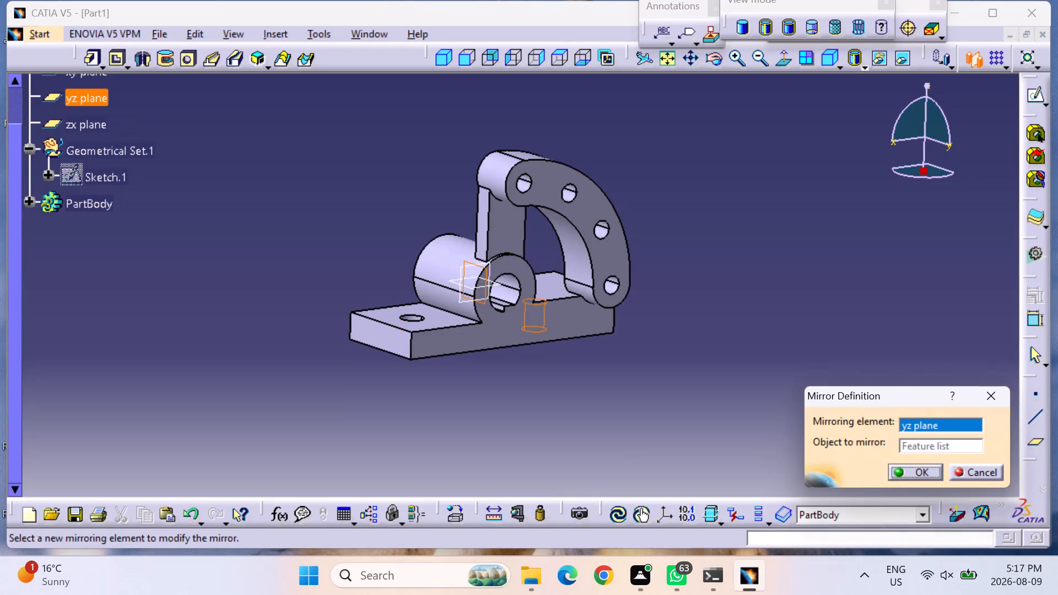
click(936, 447)
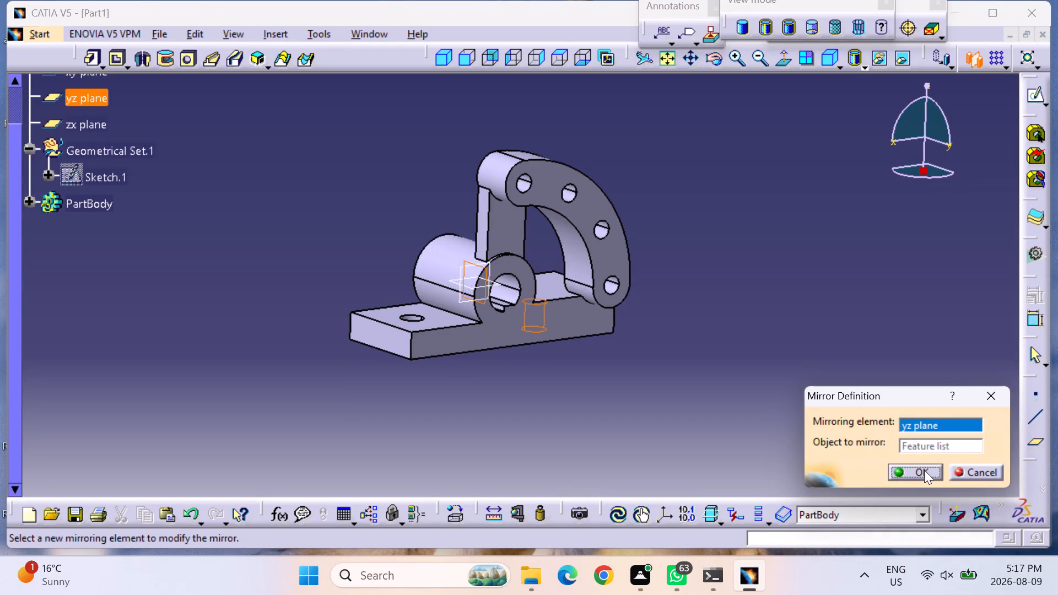
click(924, 470)
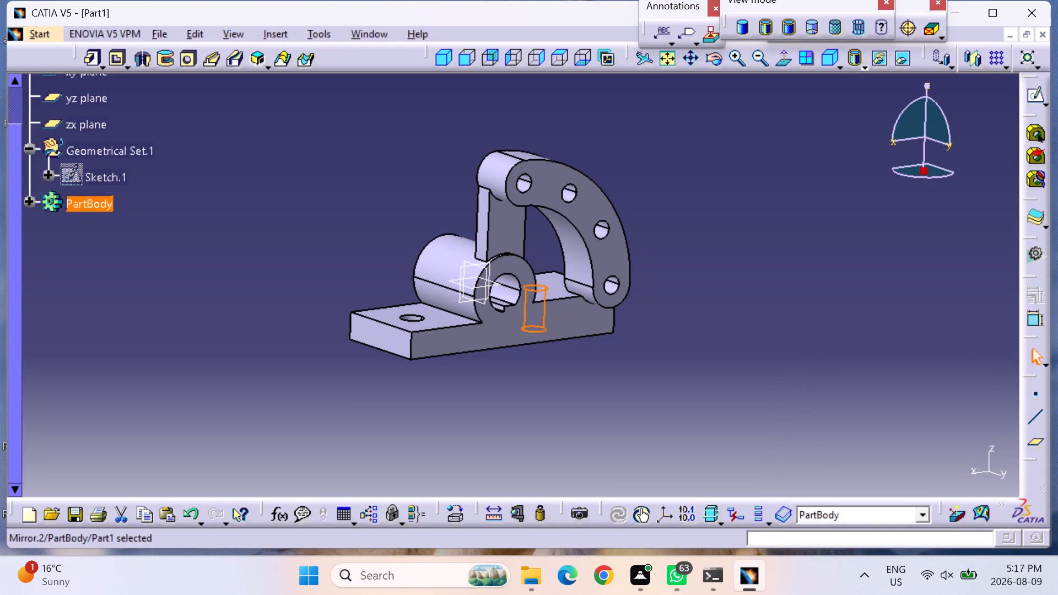
key(Return)
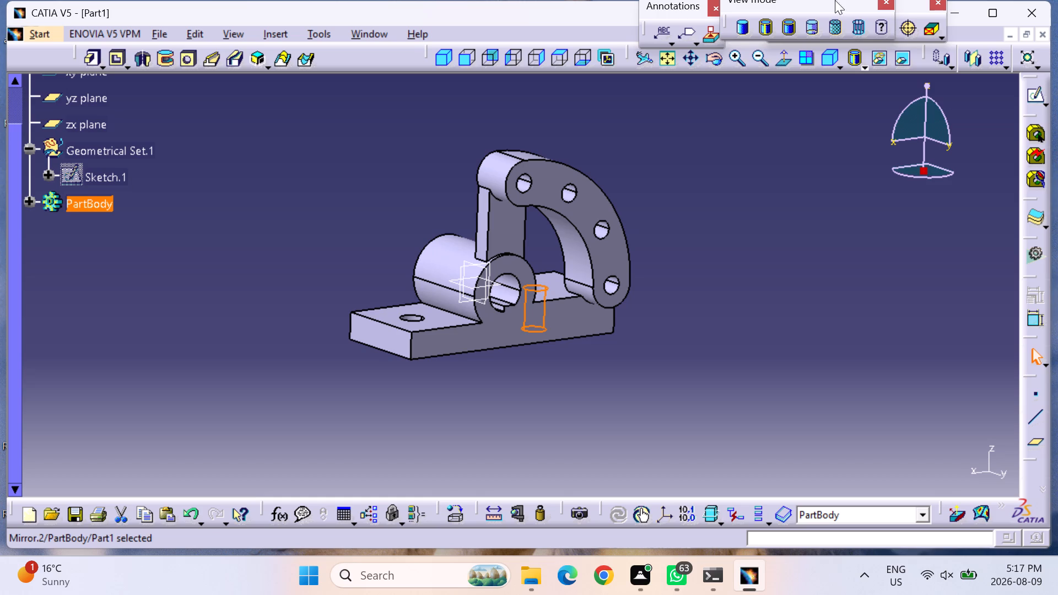
Examine both base holes from above and from the side, and return to the isometric view.
middle_drag(638, 350, 539, 359)
right_drag(636, 353, 539, 359)
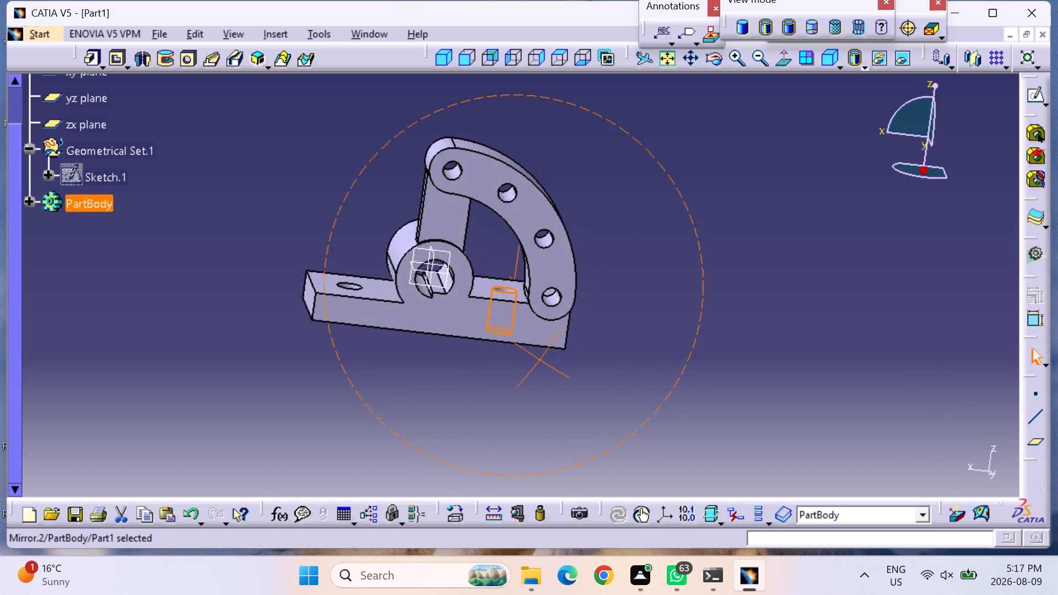
middle_drag(539, 359, 534, 527)
right_drag(539, 359, 534, 527)
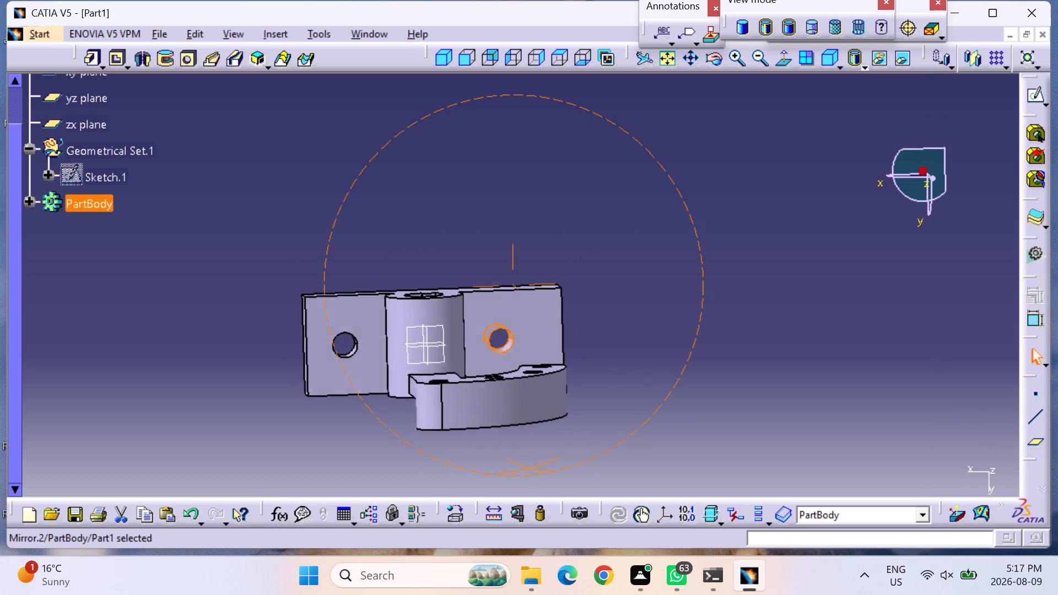
middle_drag(534, 527, 541, 533)
right_drag(534, 527, 542, 533)
click(709, 328)
middle_drag(776, 304, 640, 306)
right_drag(776, 304, 640, 306)
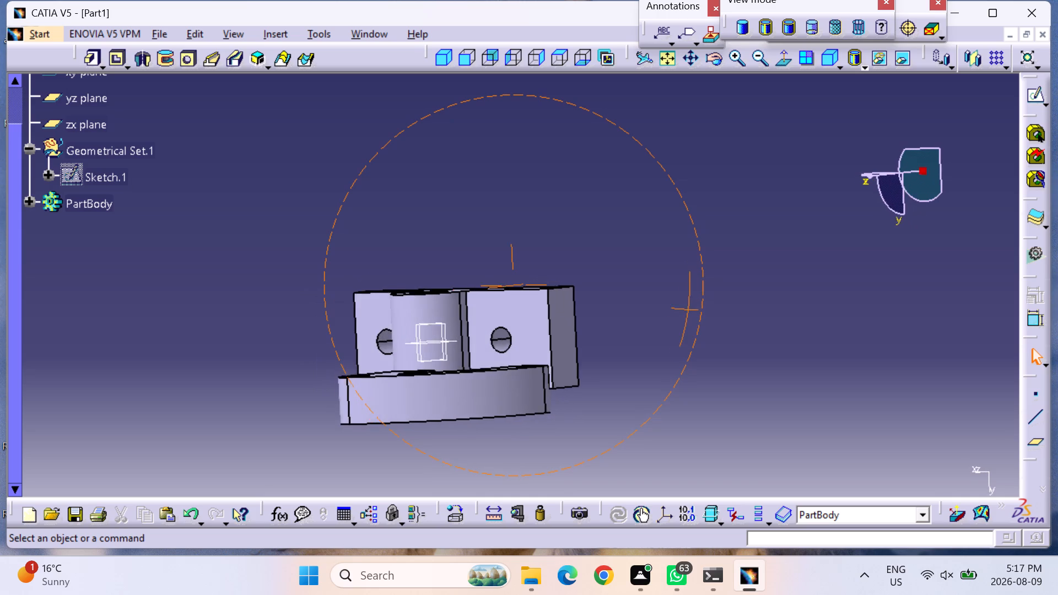
middle_drag(640, 306, 615, 178)
right_drag(640, 306, 615, 178)
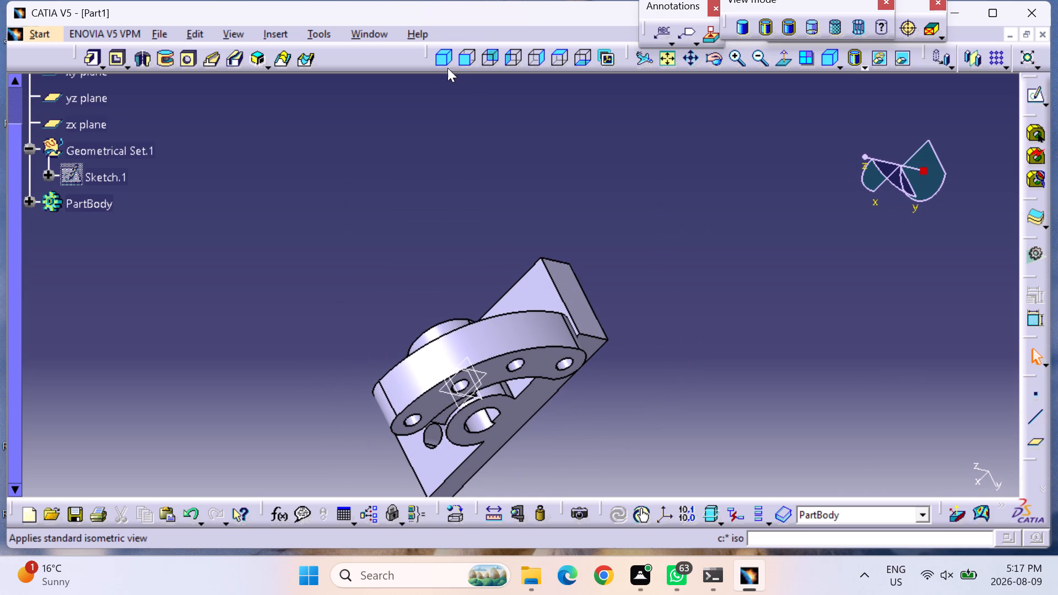
click(449, 53)
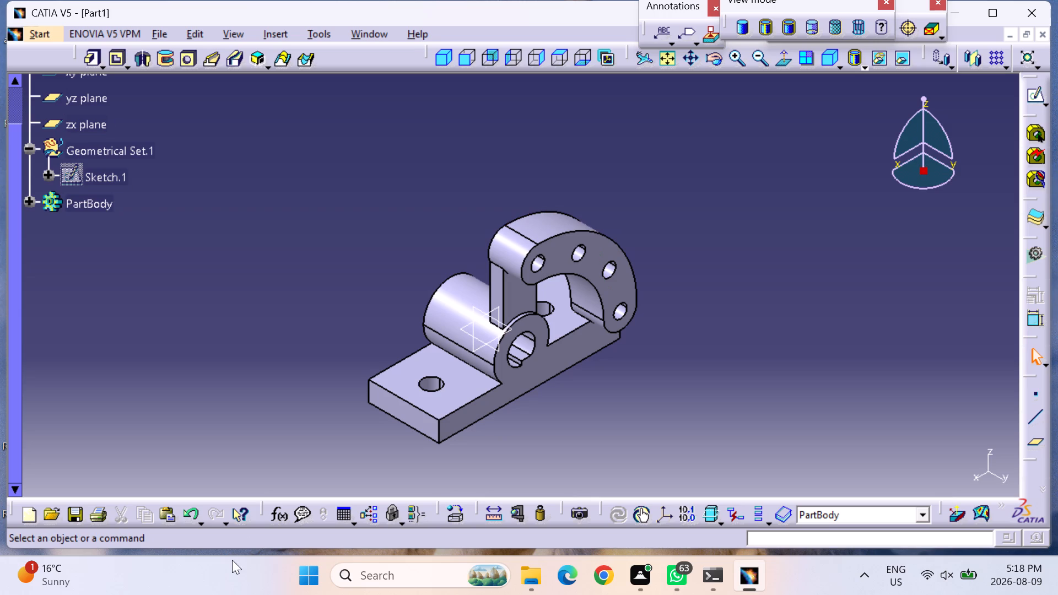
Examine the bracket's arm, barrel, web and base holes from several angles, and restore the isometric view.
middle_drag(340, 261, 339, 261)
right_drag(339, 261, 326, 246)
middle_drag(339, 261, 326, 246)
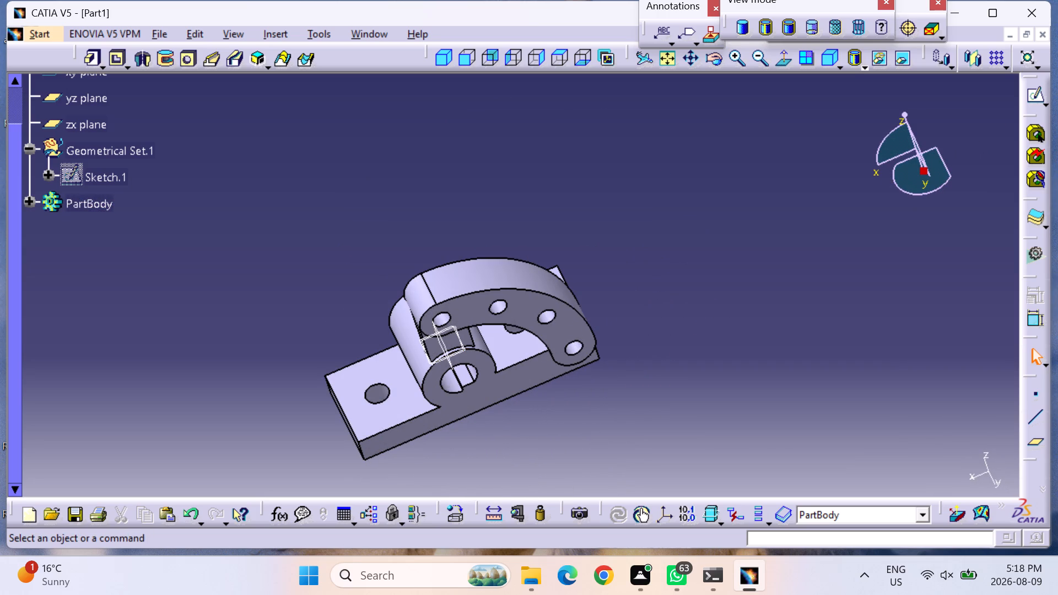
middle_drag(887, 359, 616, 213)
right_drag(878, 359, 616, 213)
middle_drag(563, 416, 546, 403)
right_drag(563, 416, 546, 403)
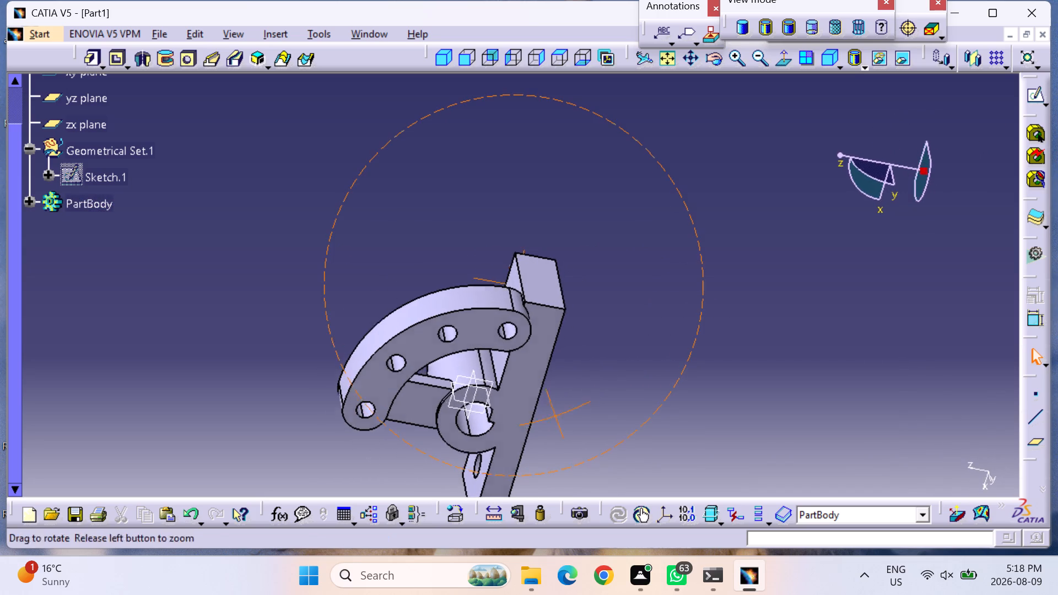
middle_drag(546, 403, 619, 337)
right_drag(546, 403, 619, 337)
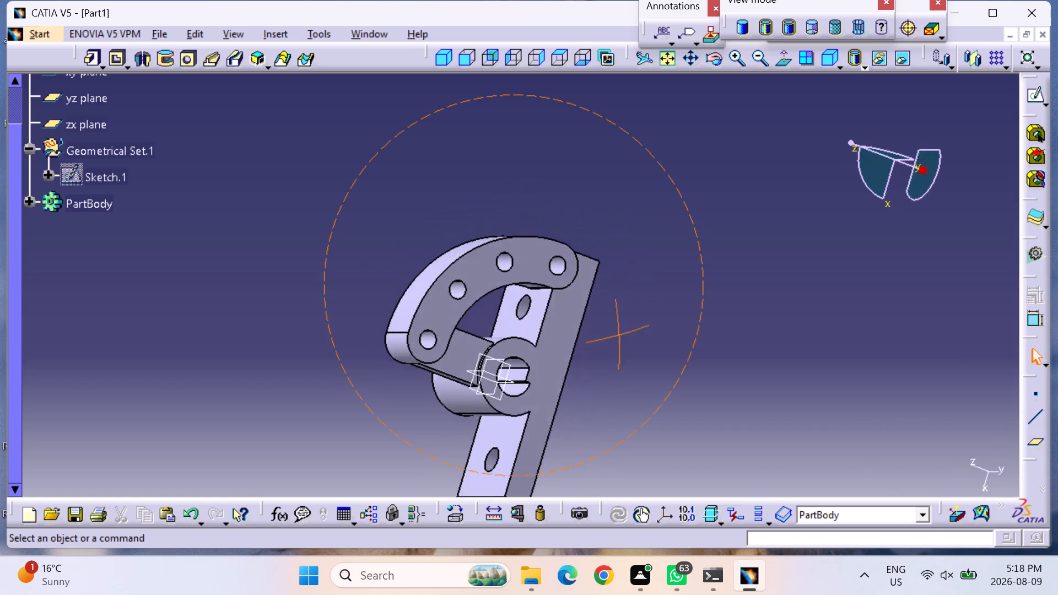
middle_drag(619, 337, 562, 385)
right_drag(619, 337, 562, 385)
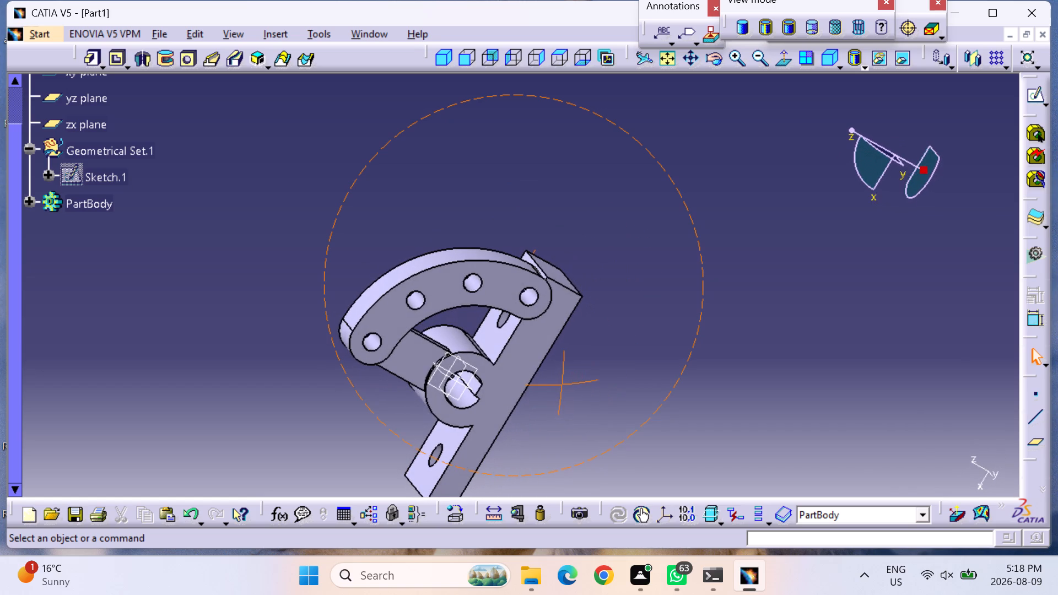
middle_drag(562, 385, 559, 321)
right_drag(562, 385, 559, 321)
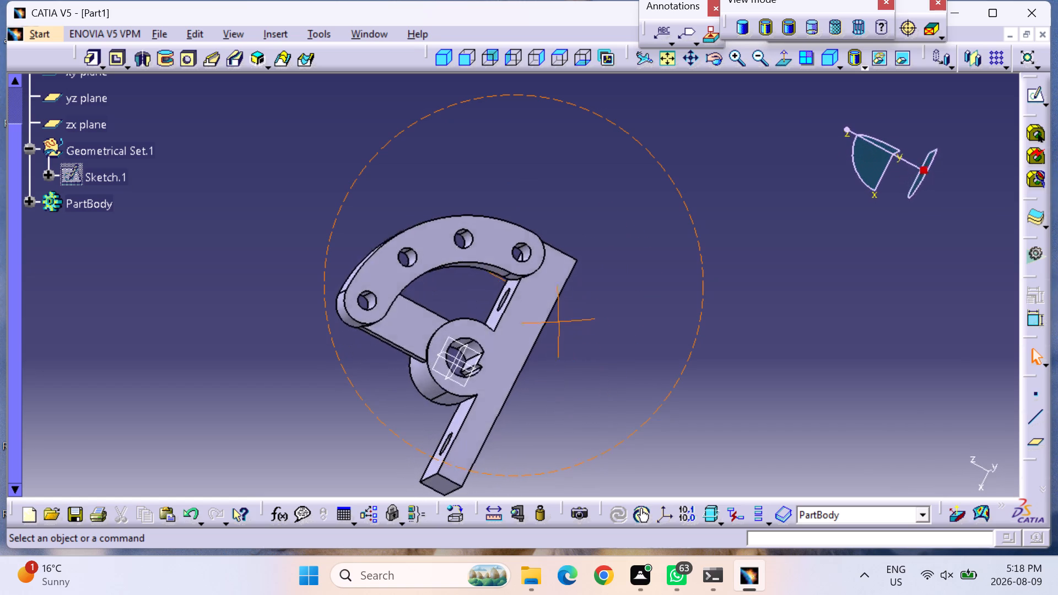
middle_drag(559, 321, 522, 293)
right_drag(559, 321, 525, 291)
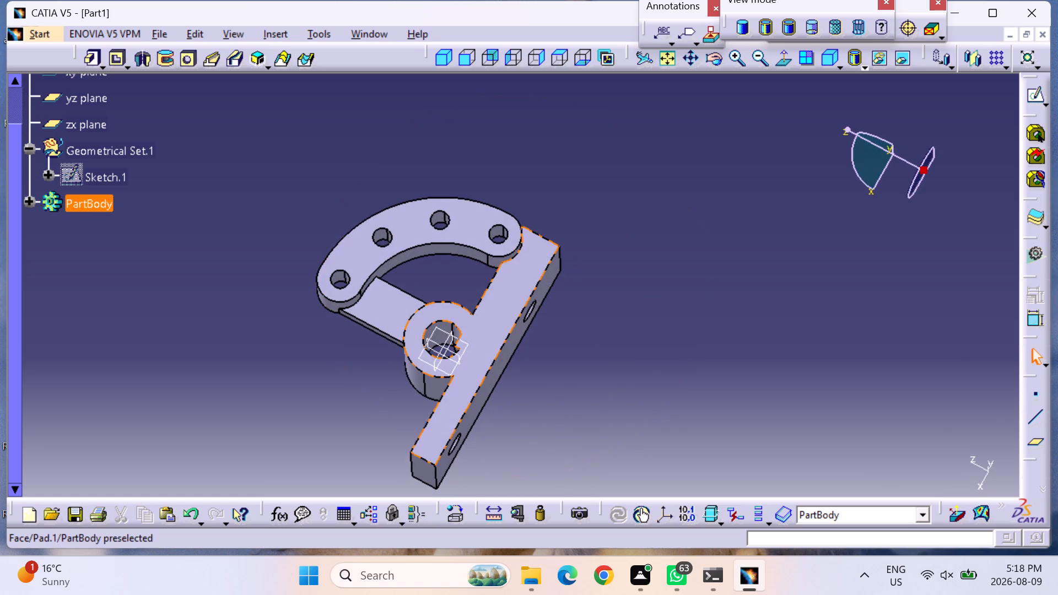
key(Escape)
key(Escape)
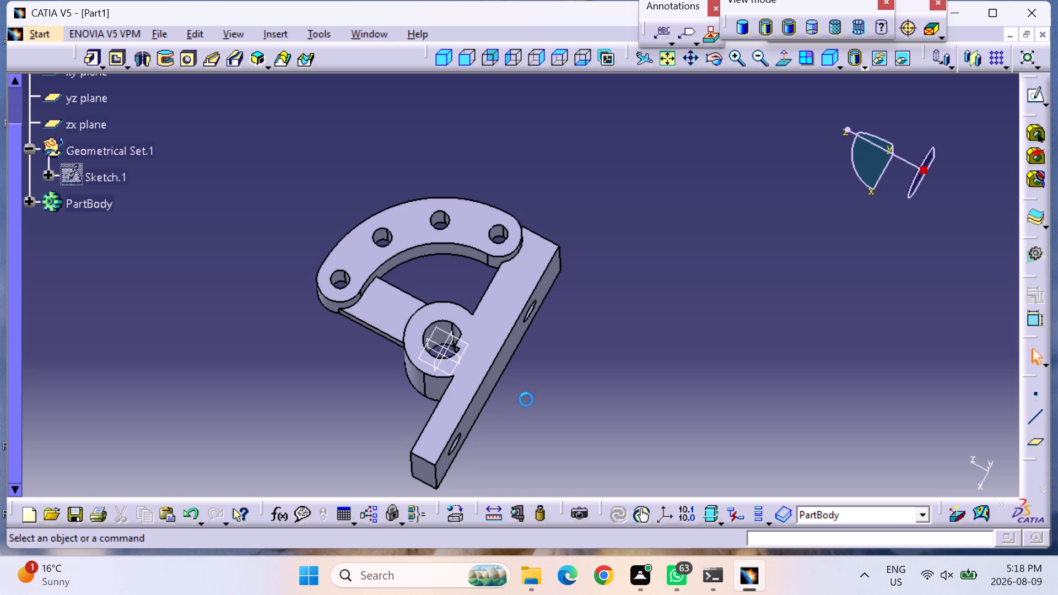
key(Escape)
middle_drag(491, 458, 672, 320)
right_drag(491, 458, 672, 320)
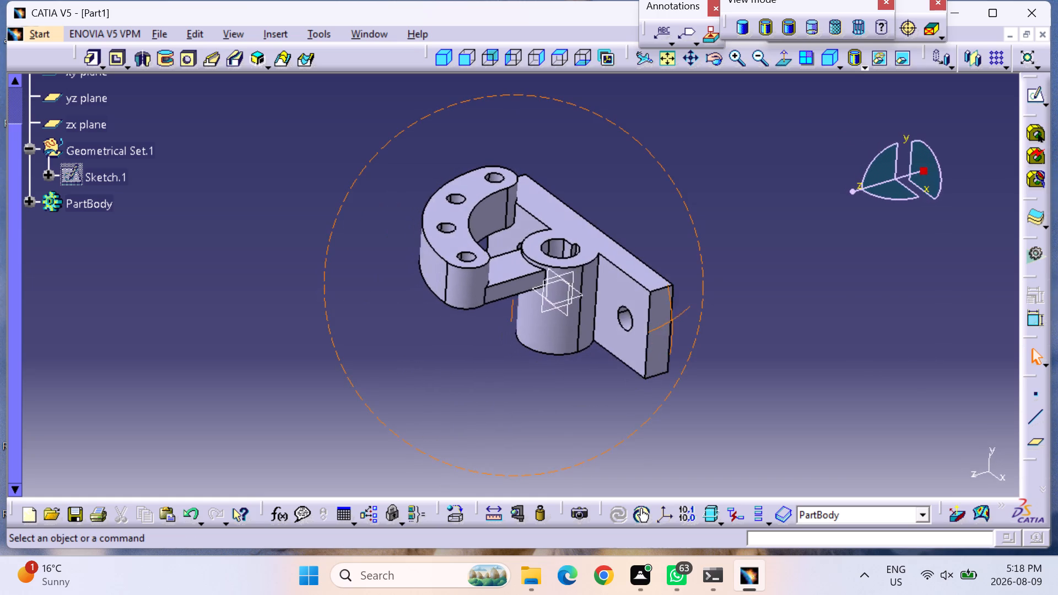
middle_drag(672, 320, 674, 320)
right_drag(672, 320, 674, 320)
click(443, 58)
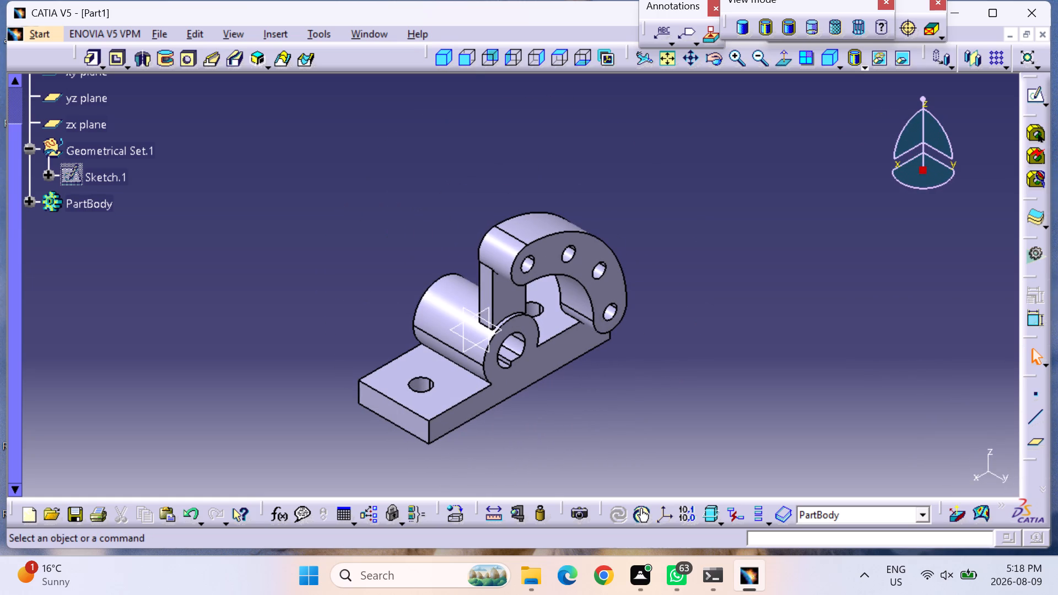
click(511, 355)
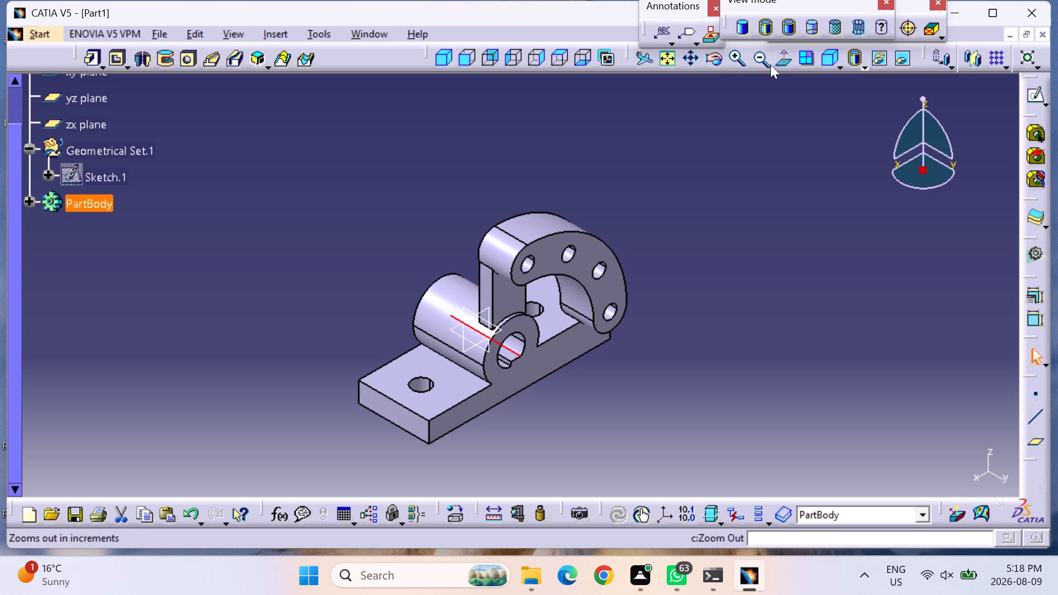
click(755, 193)
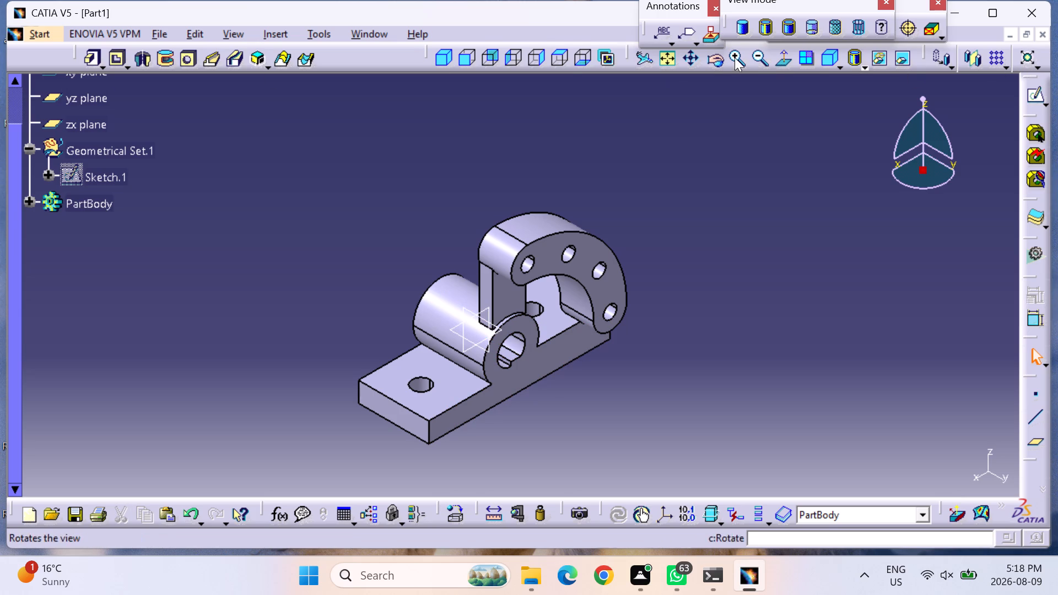
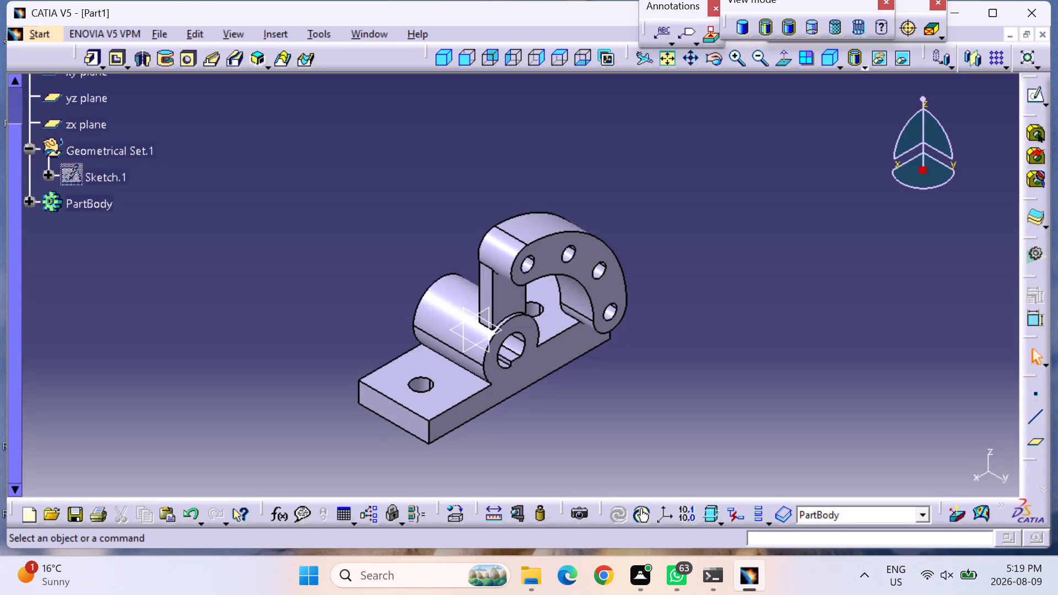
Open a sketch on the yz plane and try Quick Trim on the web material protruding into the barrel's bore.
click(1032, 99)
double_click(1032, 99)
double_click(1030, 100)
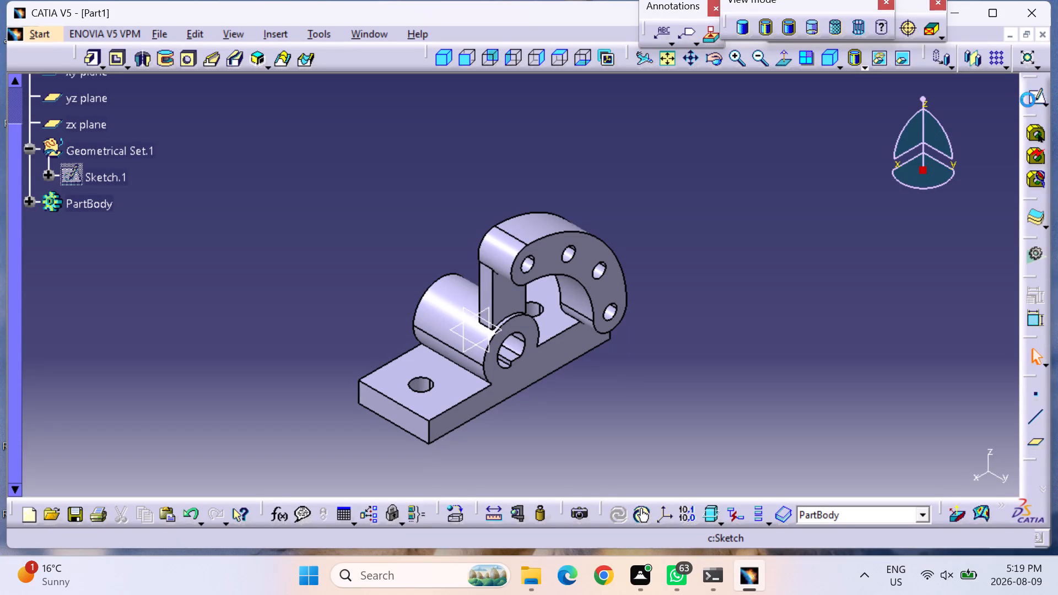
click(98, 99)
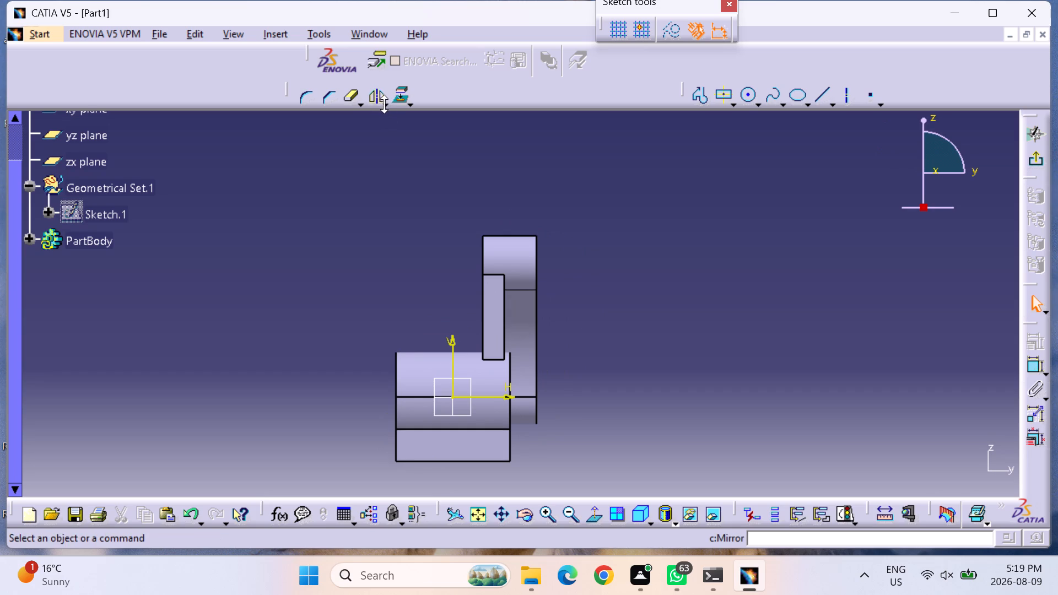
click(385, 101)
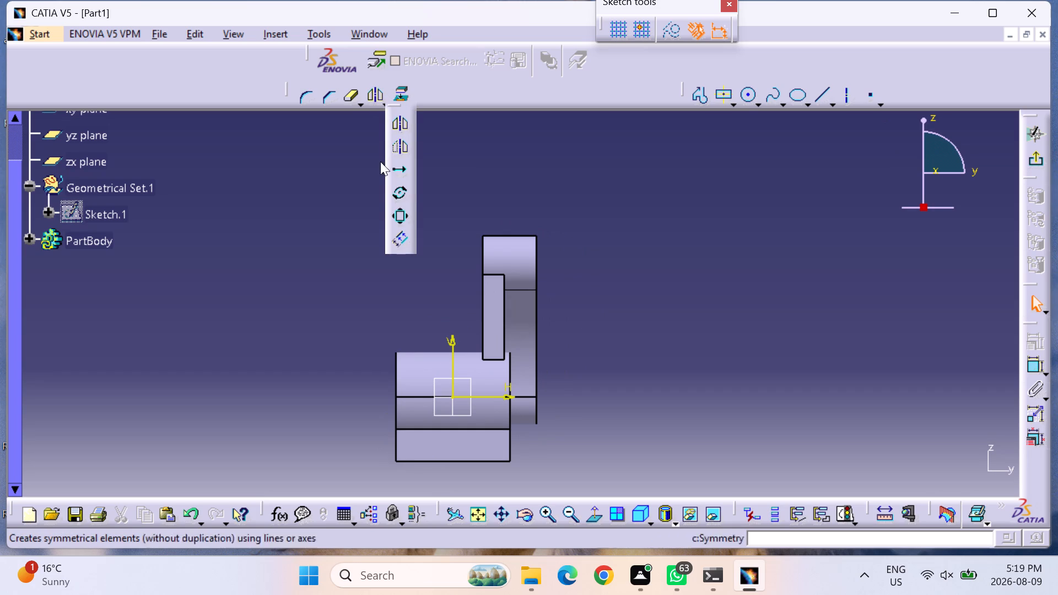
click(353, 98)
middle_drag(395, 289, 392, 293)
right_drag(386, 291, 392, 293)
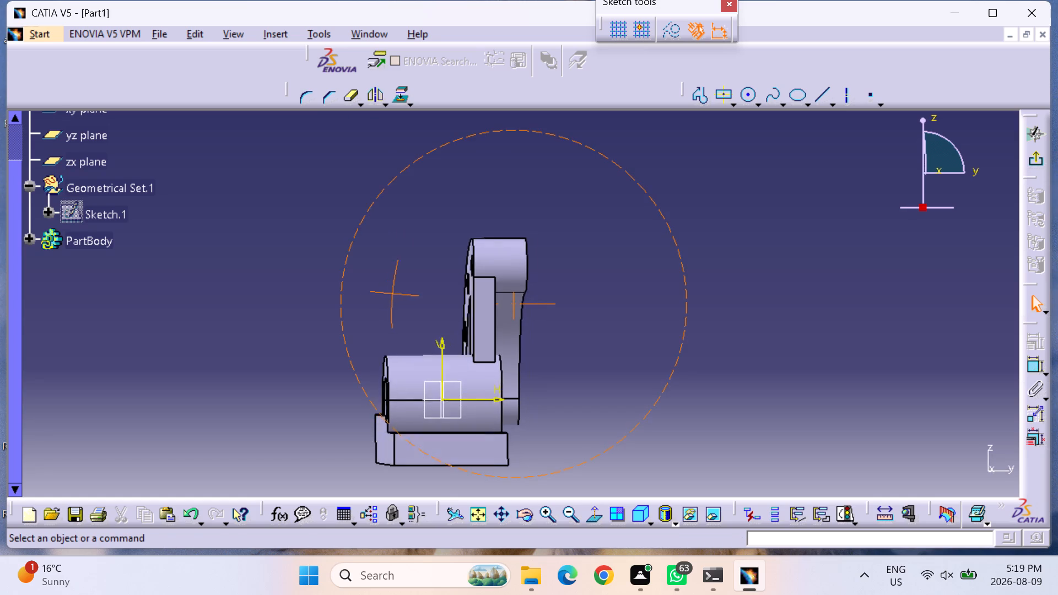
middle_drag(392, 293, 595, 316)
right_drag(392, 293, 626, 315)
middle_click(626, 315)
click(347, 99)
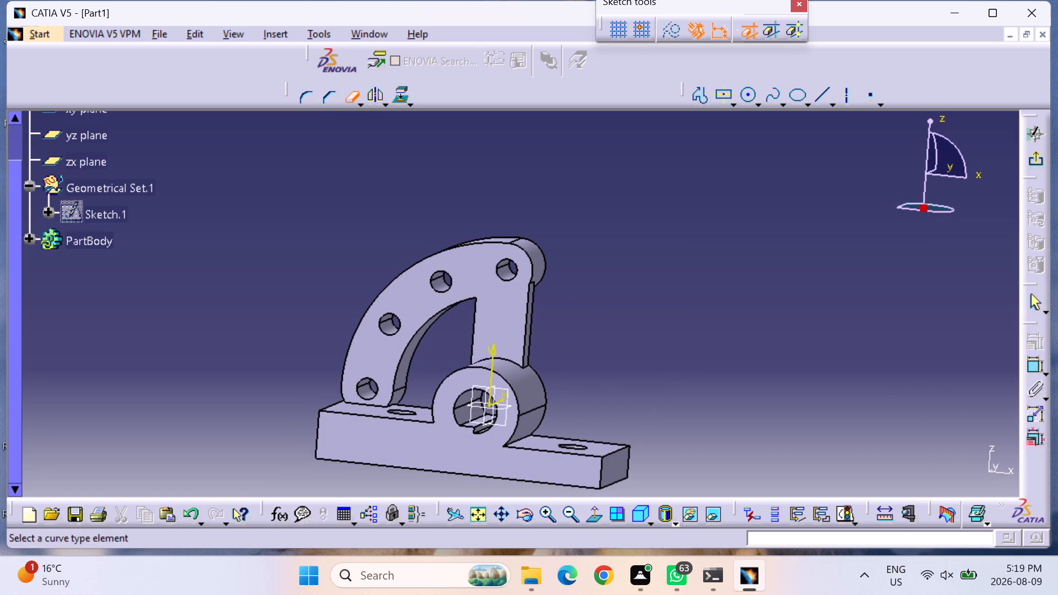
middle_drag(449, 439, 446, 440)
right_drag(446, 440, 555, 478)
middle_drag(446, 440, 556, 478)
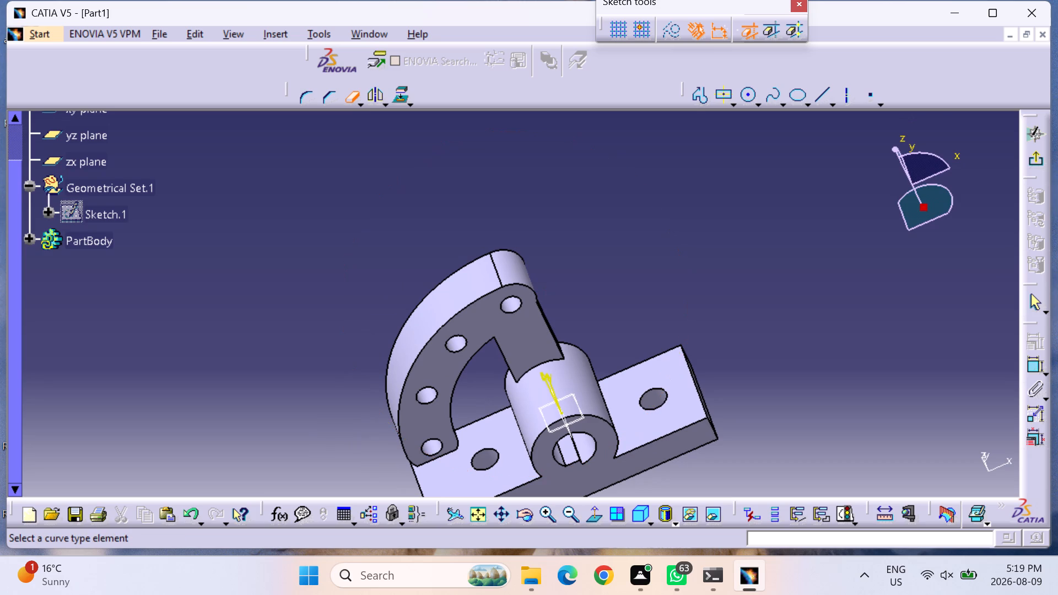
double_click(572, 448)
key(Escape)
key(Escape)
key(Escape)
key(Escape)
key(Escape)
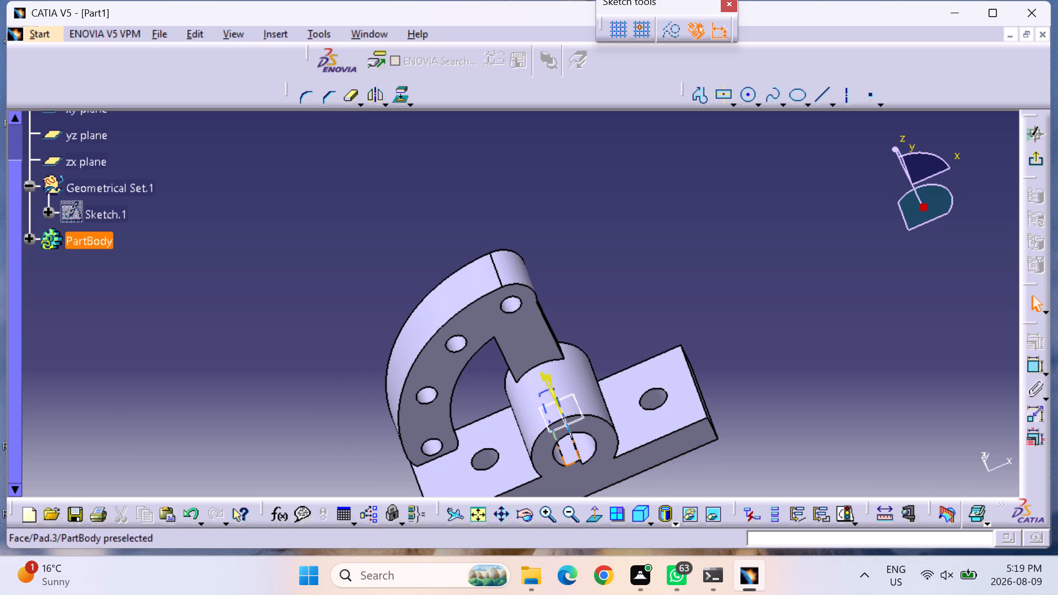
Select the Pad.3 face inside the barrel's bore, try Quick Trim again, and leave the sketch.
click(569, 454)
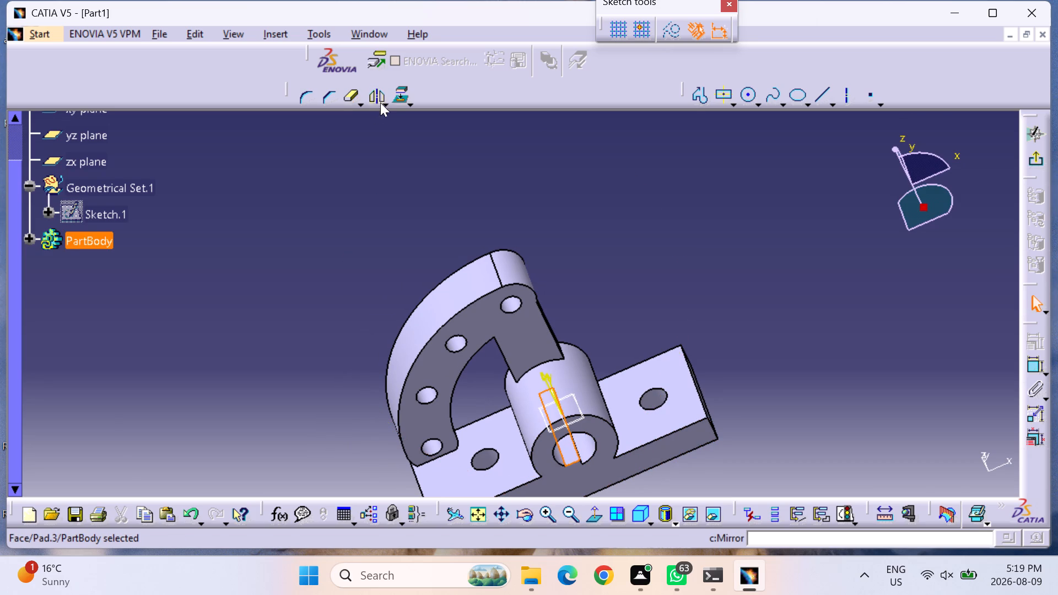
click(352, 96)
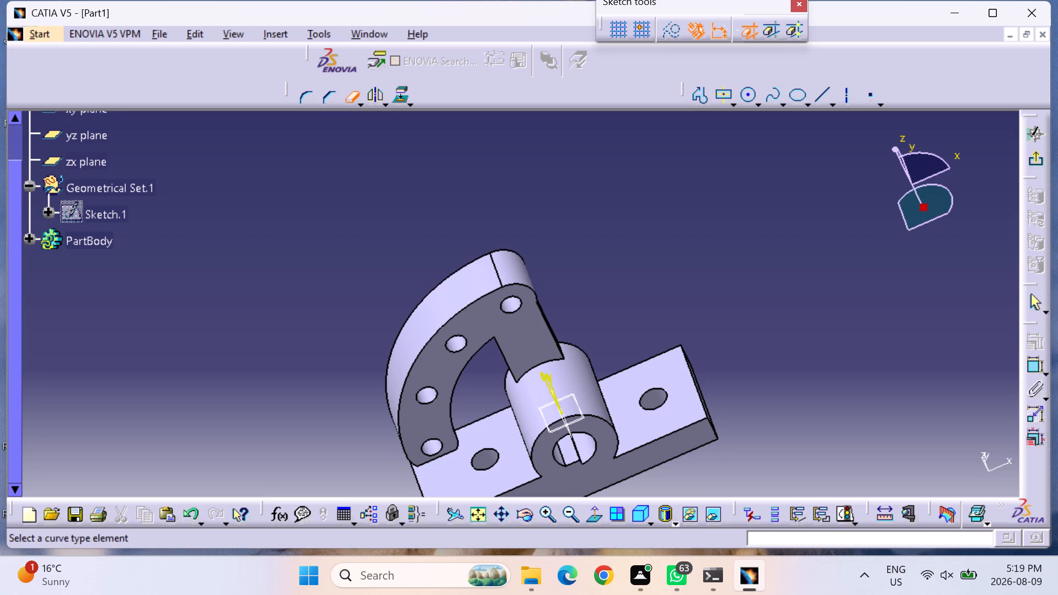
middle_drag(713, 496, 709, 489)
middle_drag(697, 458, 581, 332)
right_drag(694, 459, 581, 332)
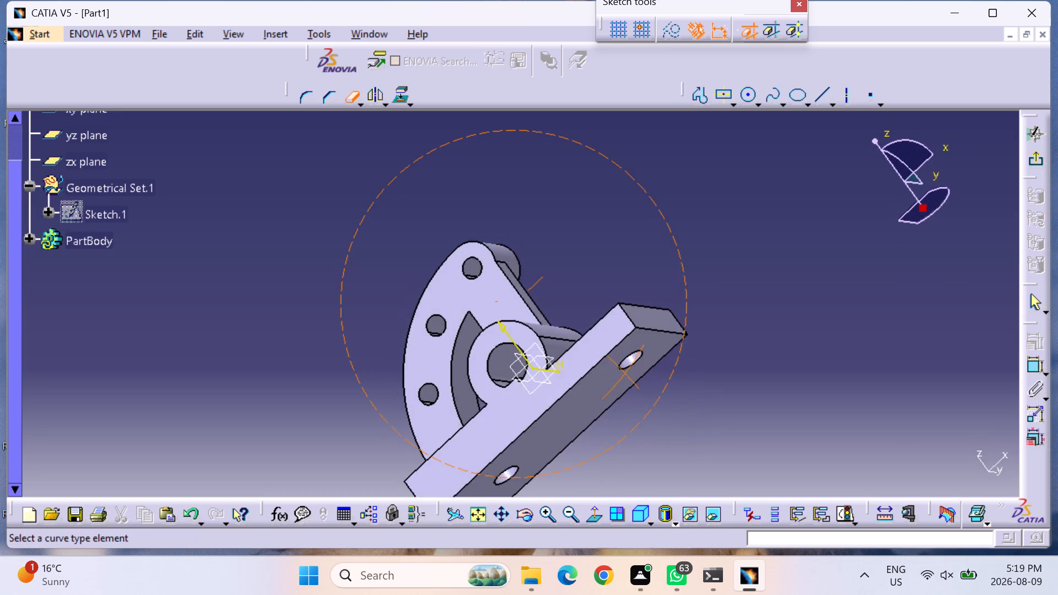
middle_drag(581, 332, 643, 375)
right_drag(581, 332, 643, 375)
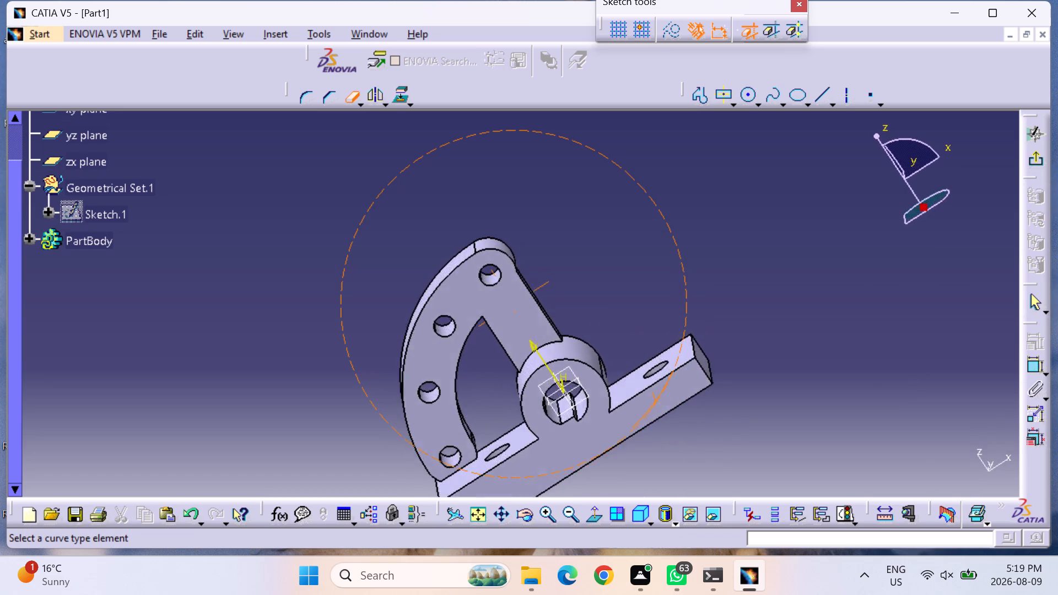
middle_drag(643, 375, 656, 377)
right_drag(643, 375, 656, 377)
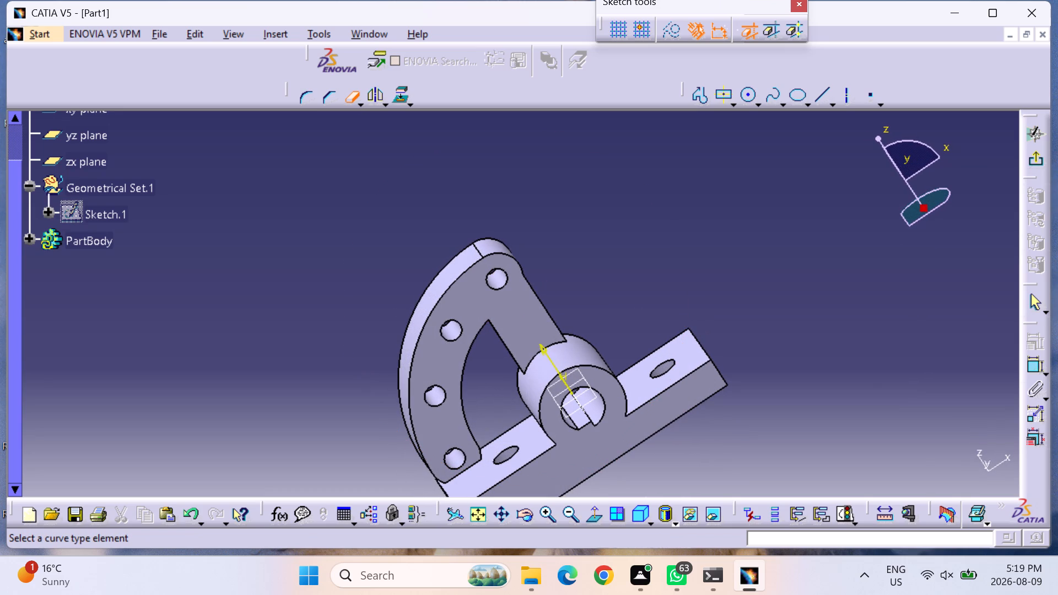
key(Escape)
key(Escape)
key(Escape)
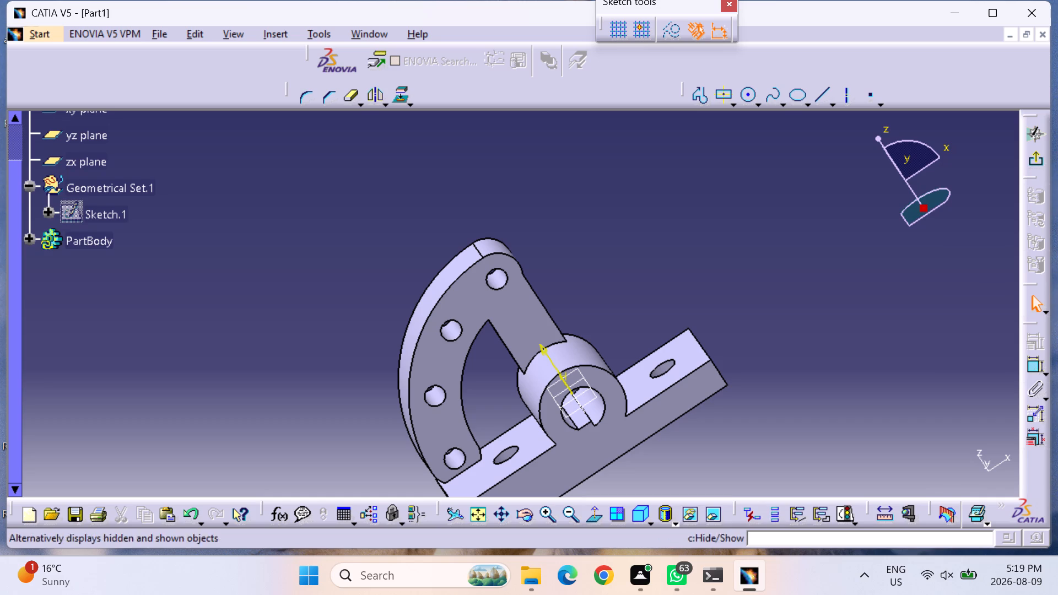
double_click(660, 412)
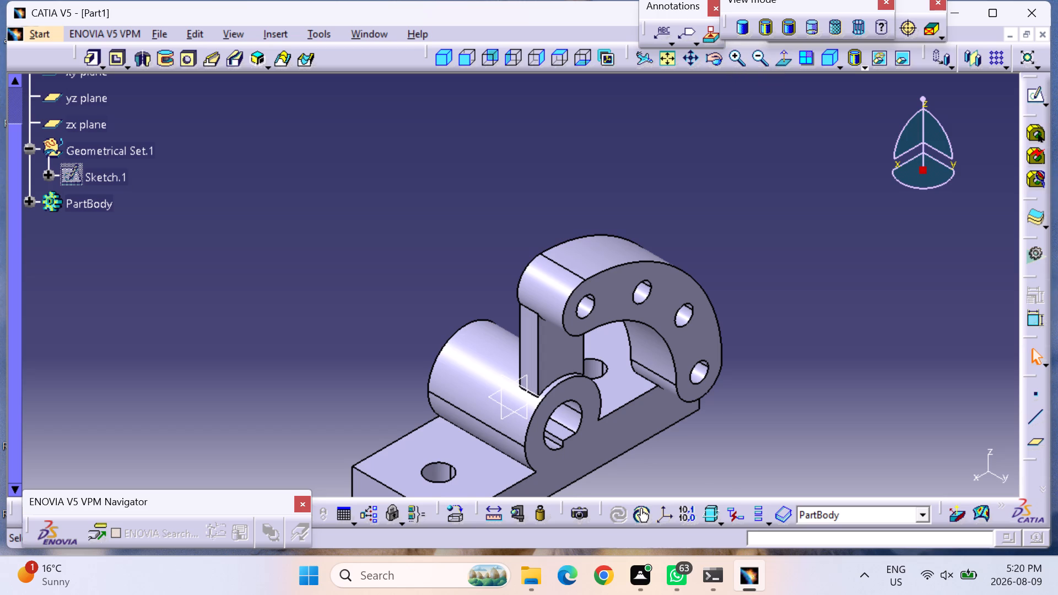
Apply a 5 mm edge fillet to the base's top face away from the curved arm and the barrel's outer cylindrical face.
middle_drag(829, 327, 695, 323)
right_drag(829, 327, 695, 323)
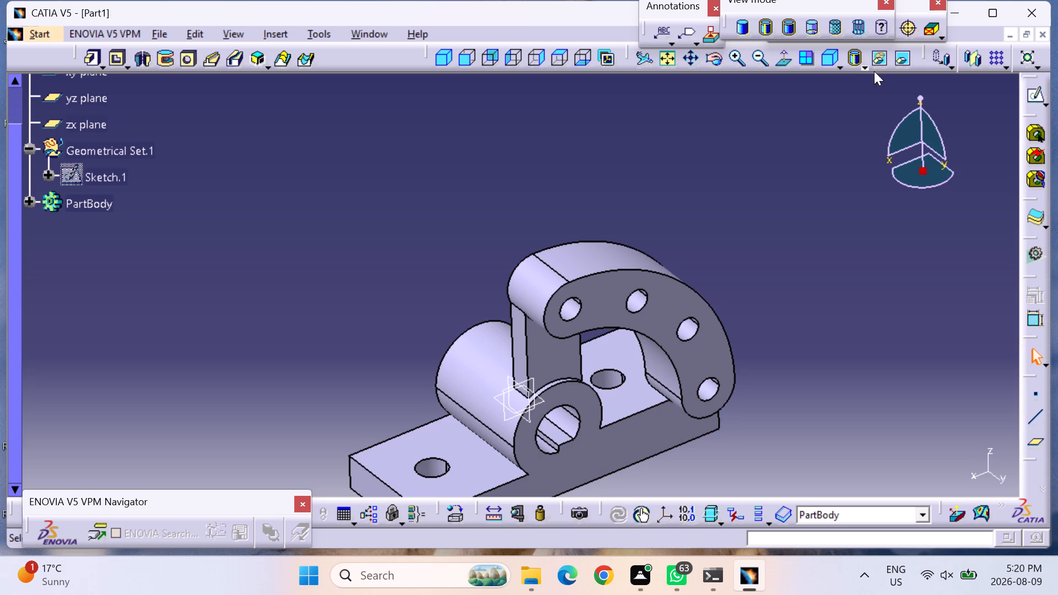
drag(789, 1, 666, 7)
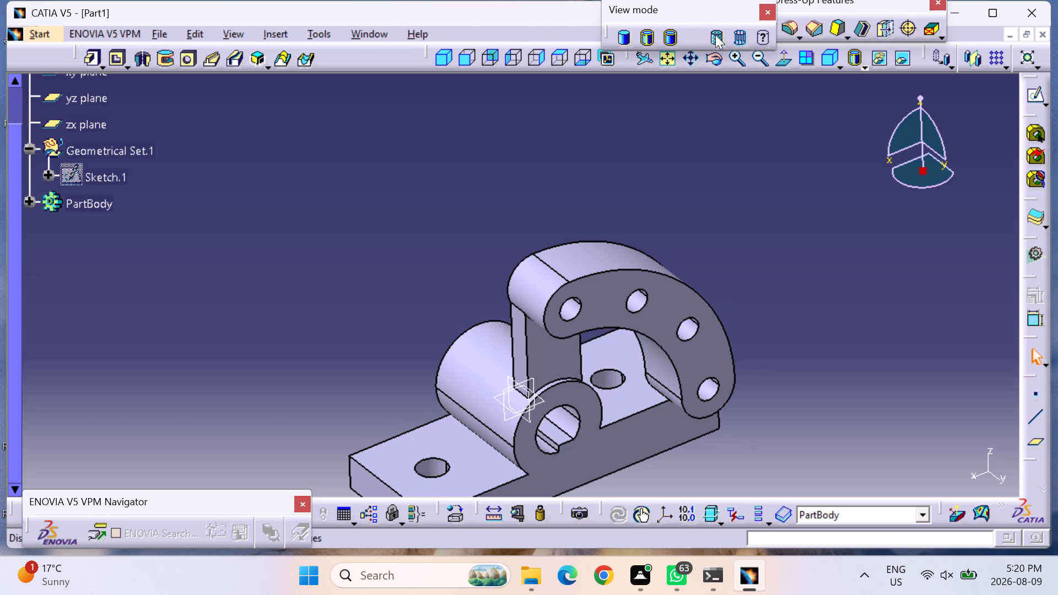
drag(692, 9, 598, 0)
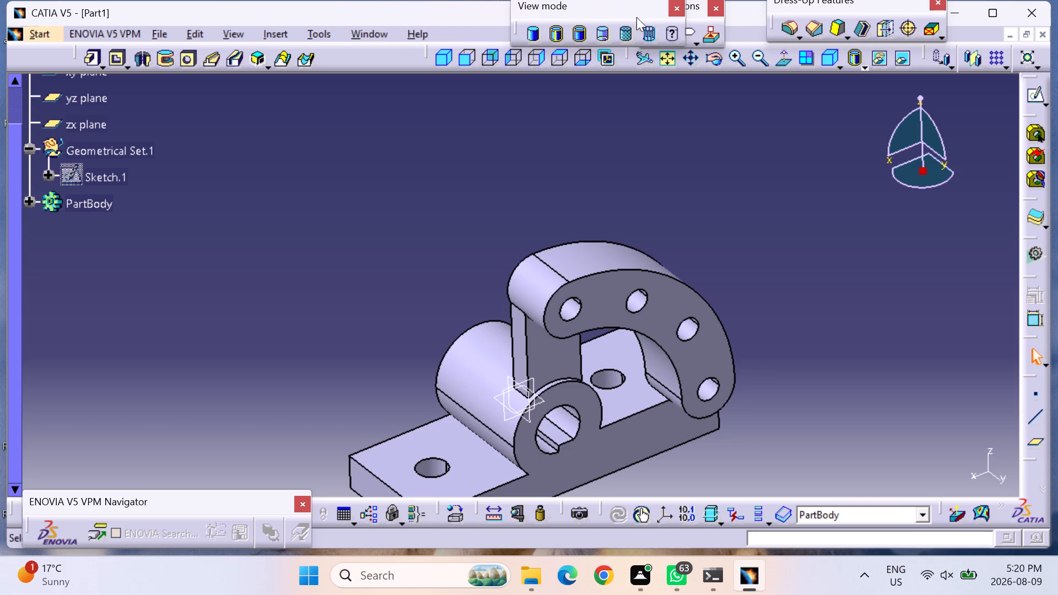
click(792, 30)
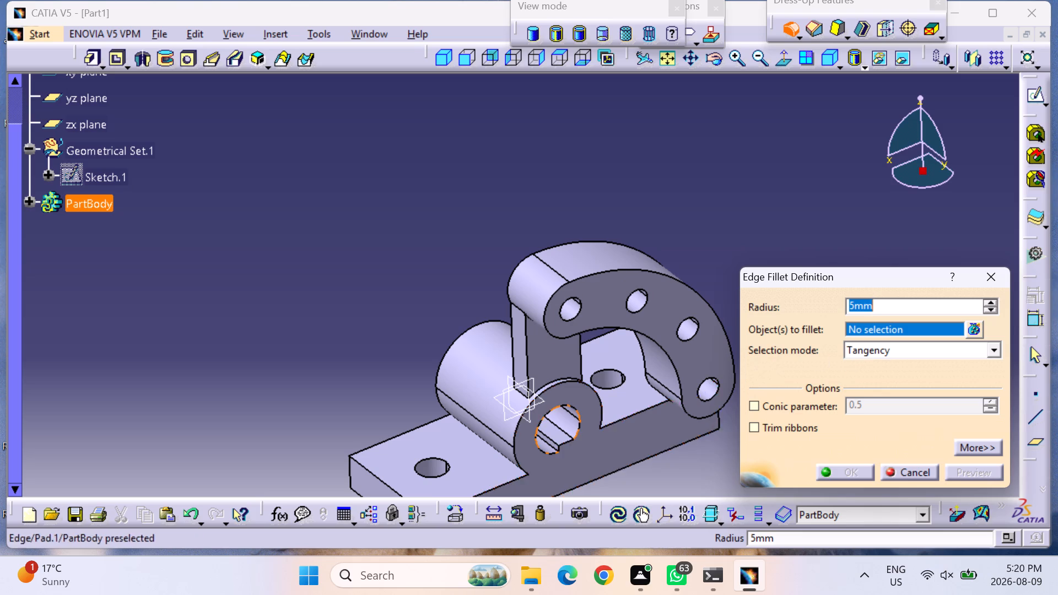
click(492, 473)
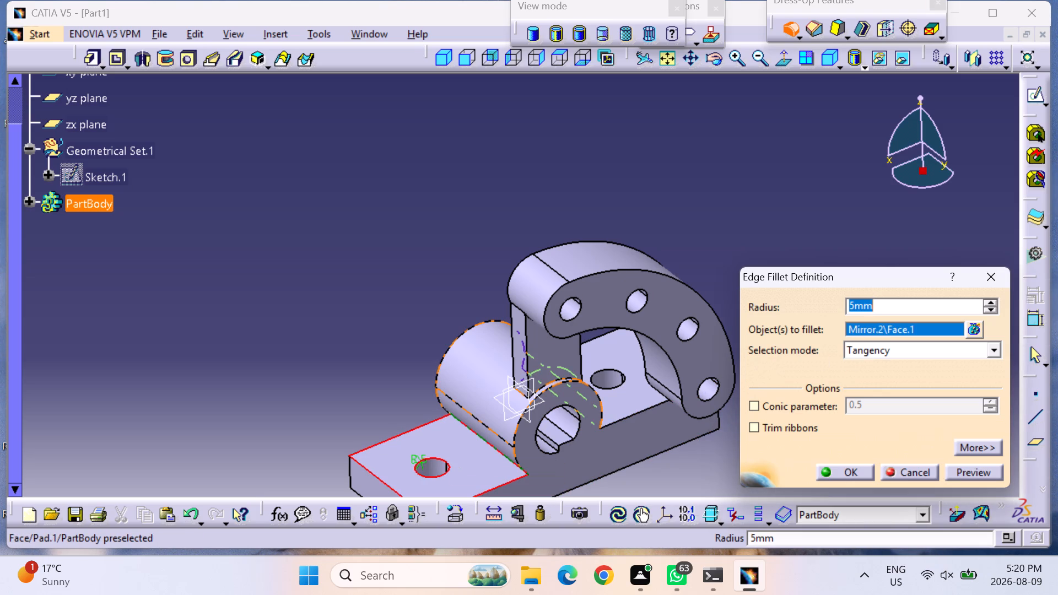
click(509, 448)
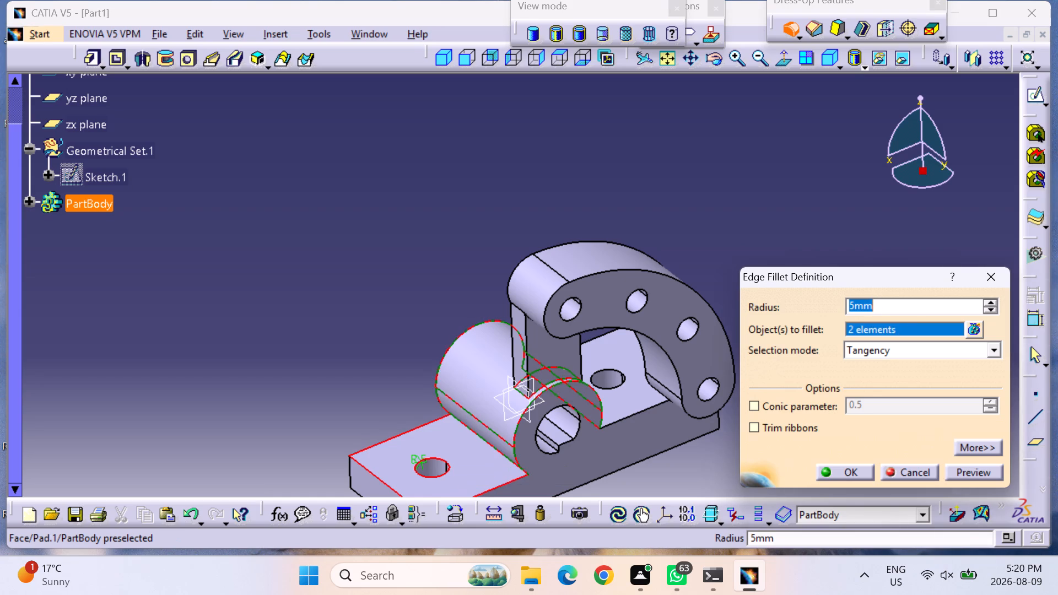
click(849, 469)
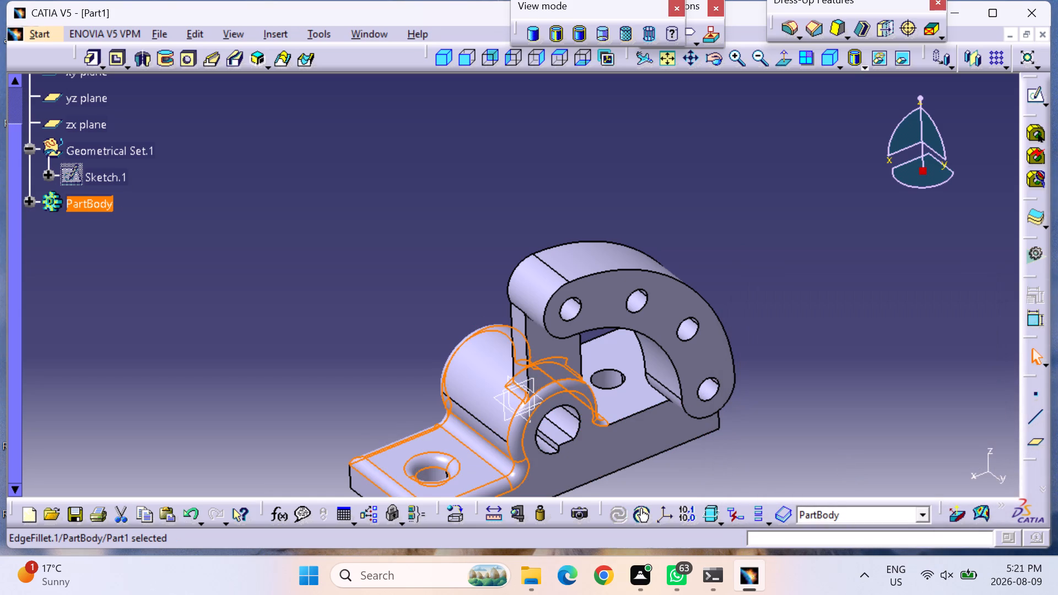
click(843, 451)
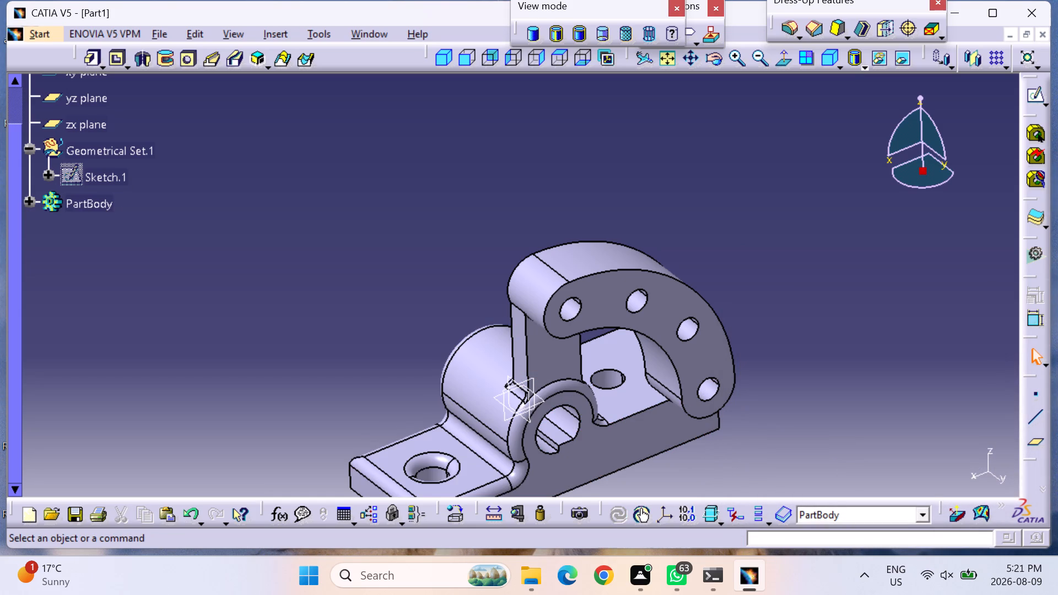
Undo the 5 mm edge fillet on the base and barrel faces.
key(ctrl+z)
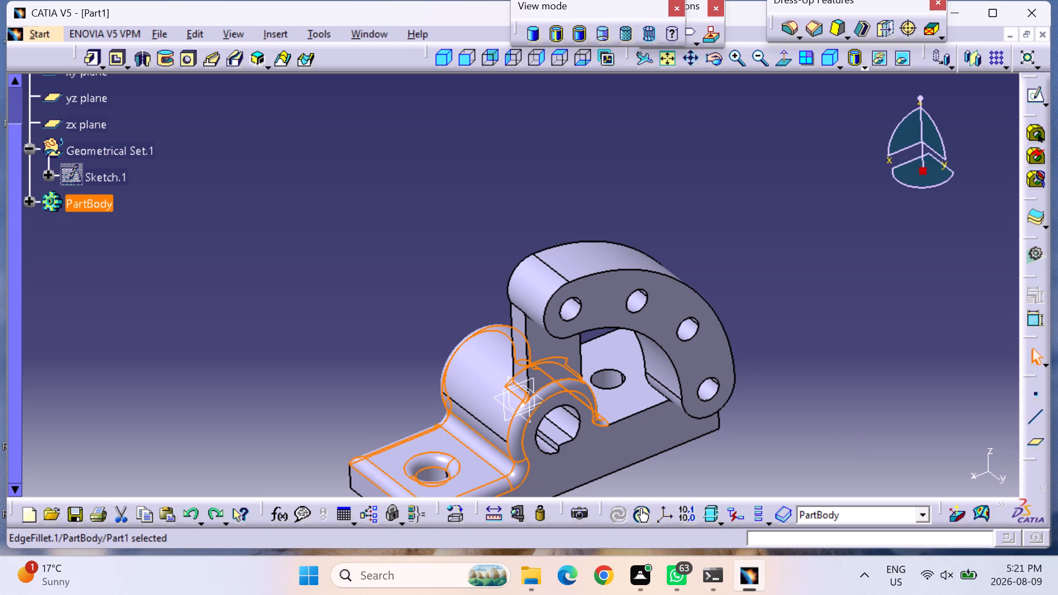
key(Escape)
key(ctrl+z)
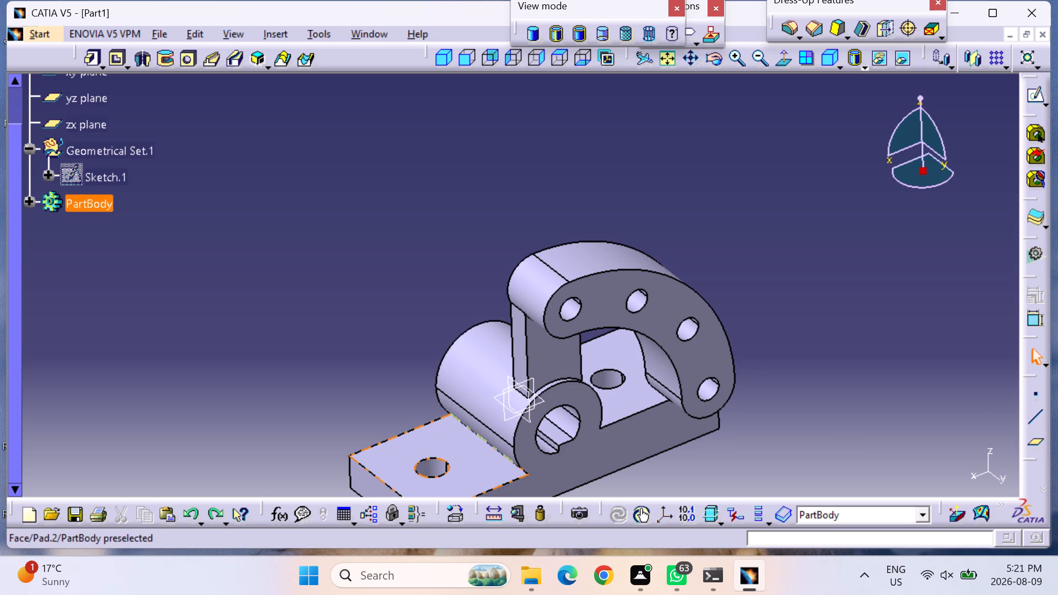
Apply a 5 mm edge fillet with tangency selection to the base's top face on the side away from the curved arm.
click(472, 445)
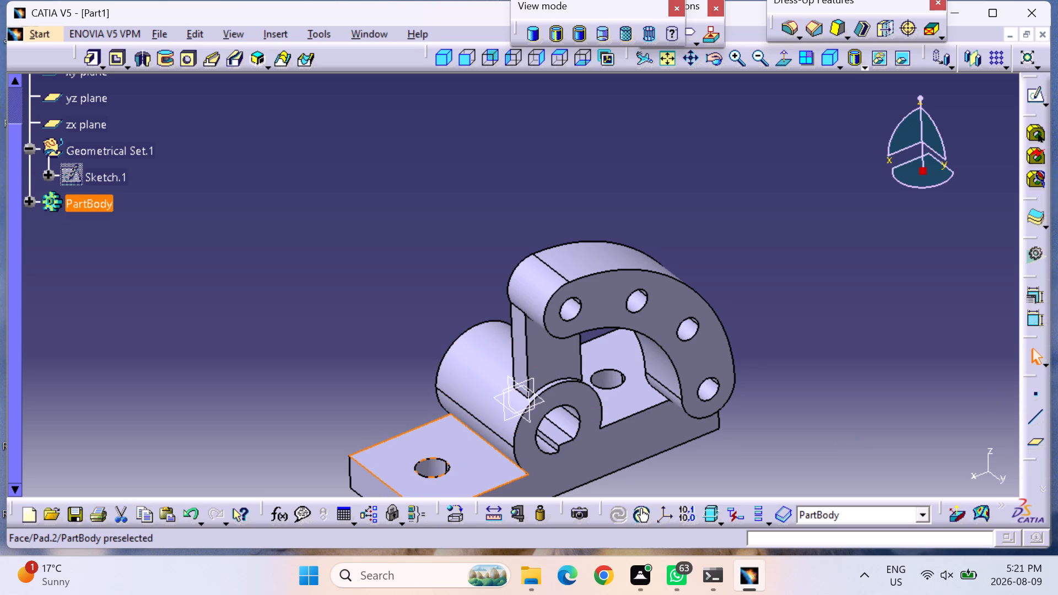
middle_drag(466, 445, 584, 347)
right_drag(467, 445, 584, 347)
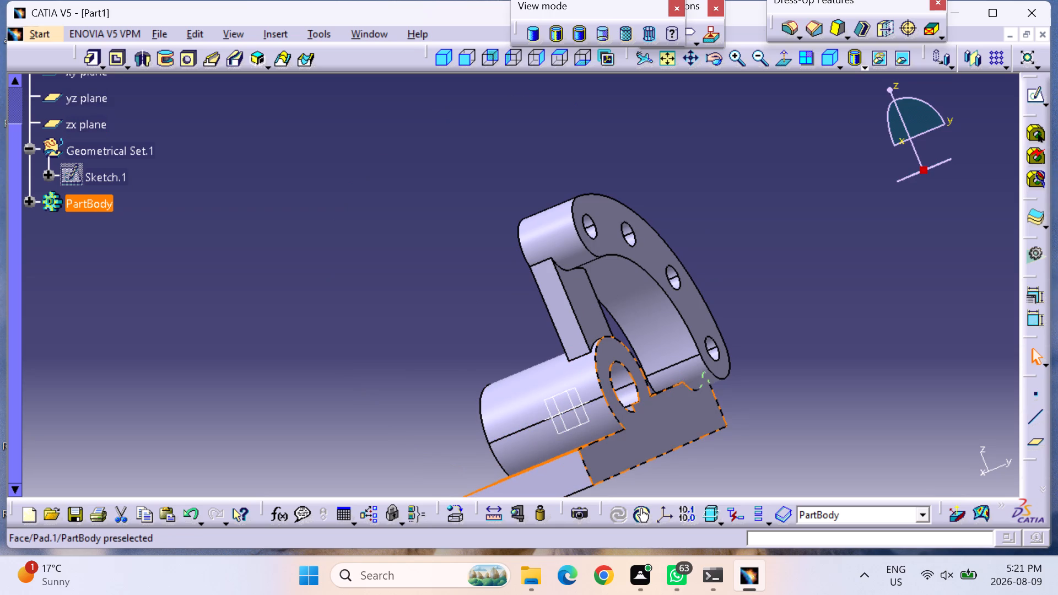
click(791, 29)
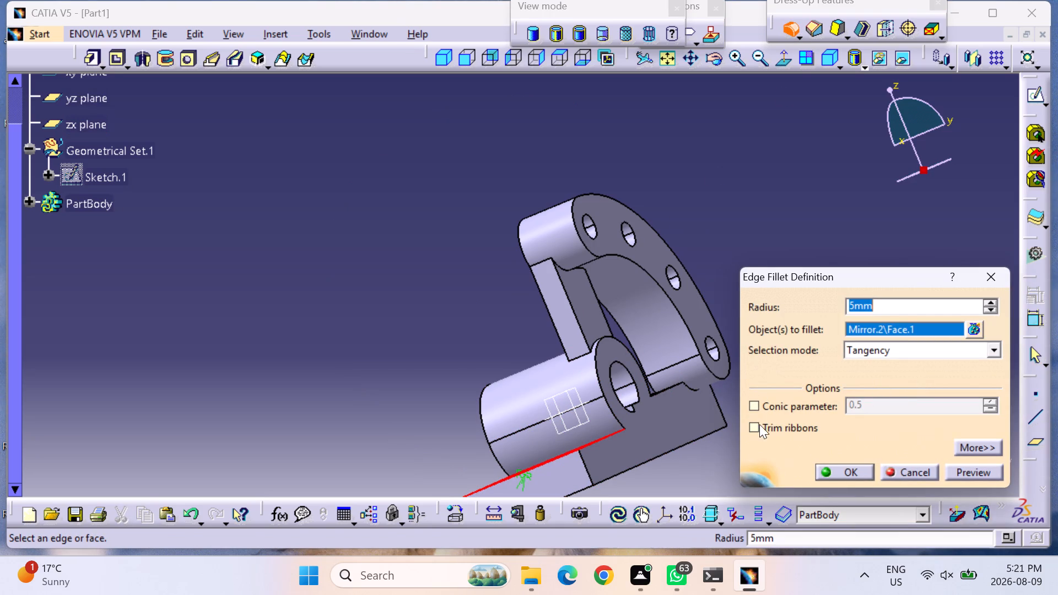
click(849, 467)
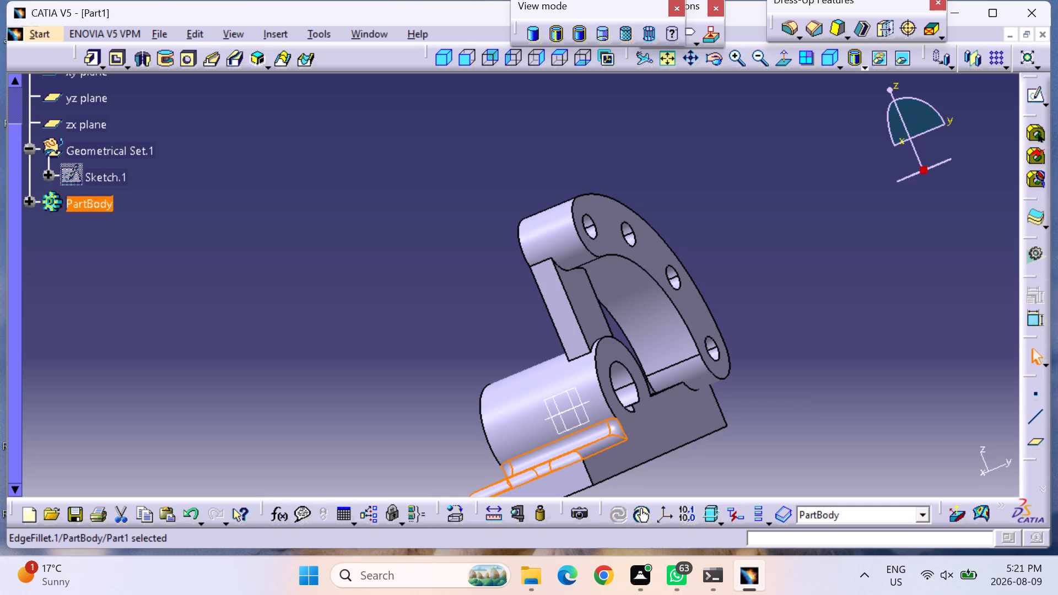
key(Return)
key(Return)
click(845, 394)
Examine the filleted base face and its junction with the barrel from several angles.
middle_drag(839, 407, 435, 435)
right_drag(839, 407, 435, 435)
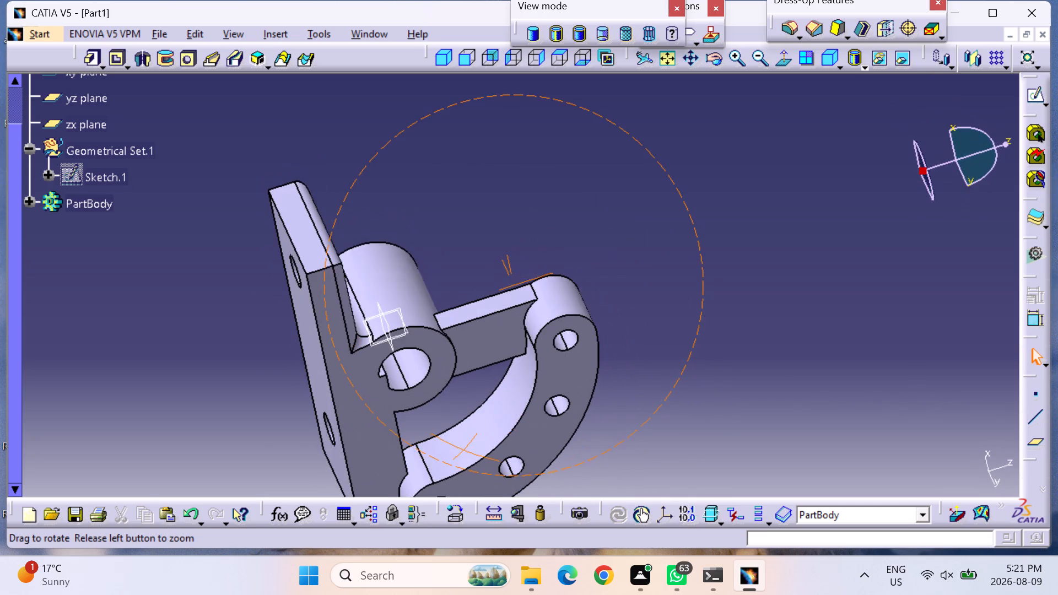
middle_drag(435, 435, 618, 484)
right_drag(435, 435, 618, 484)
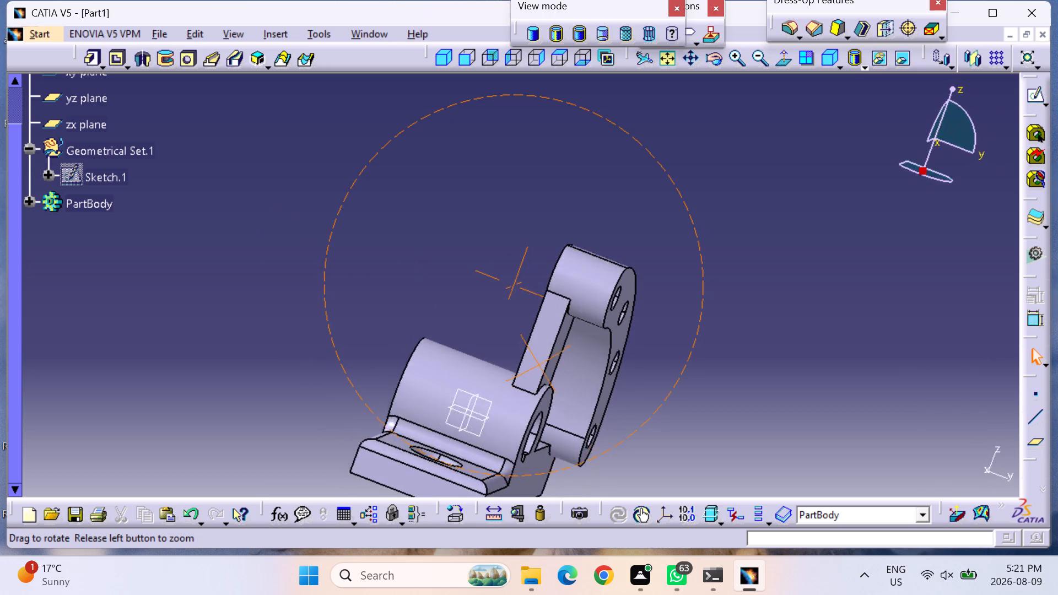
middle_drag(618, 484, 646, 464)
right_drag(618, 484, 646, 464)
middle_drag(712, 450, 704, 450)
right_drag(712, 450, 704, 450)
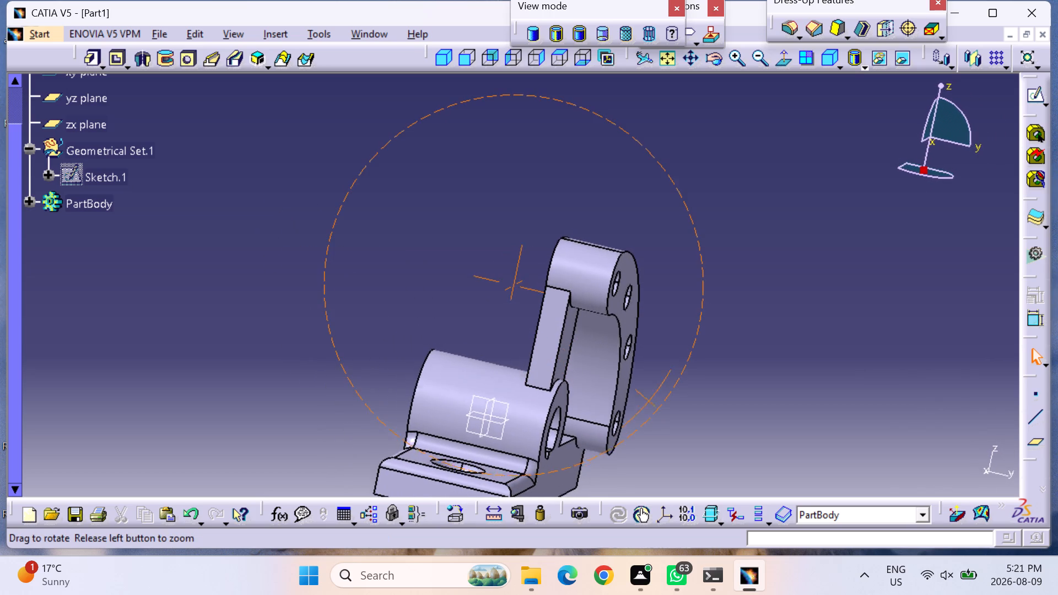
middle_drag(704, 450, 544, 453)
right_drag(704, 450, 543, 453)
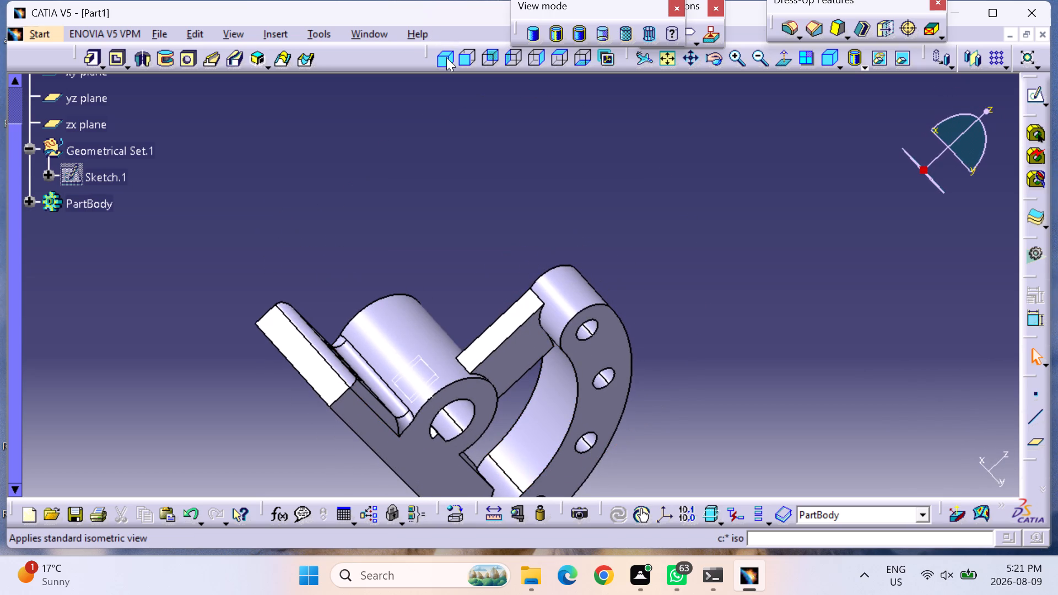
Undo the 5 mm edge fillet on the base's top face beside the barrel.
click(446, 59)
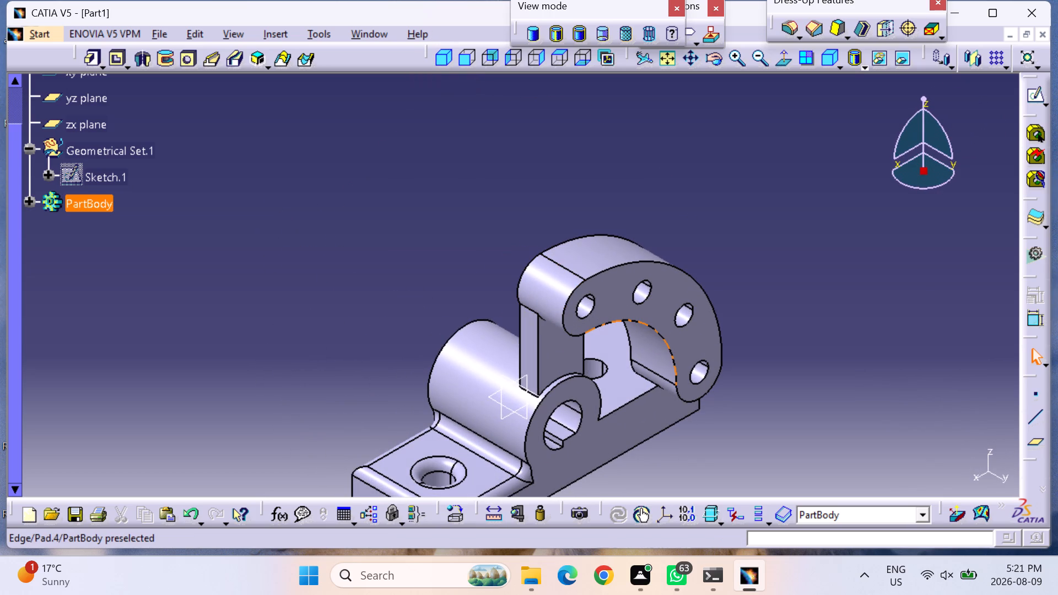
key(ctrl+z)
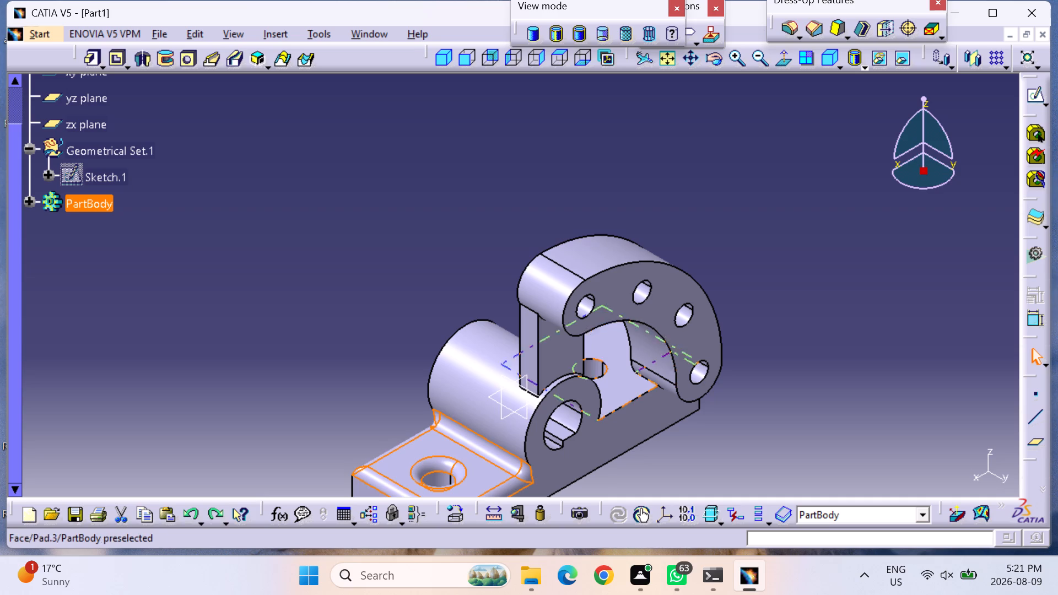
key(ctrl+z)
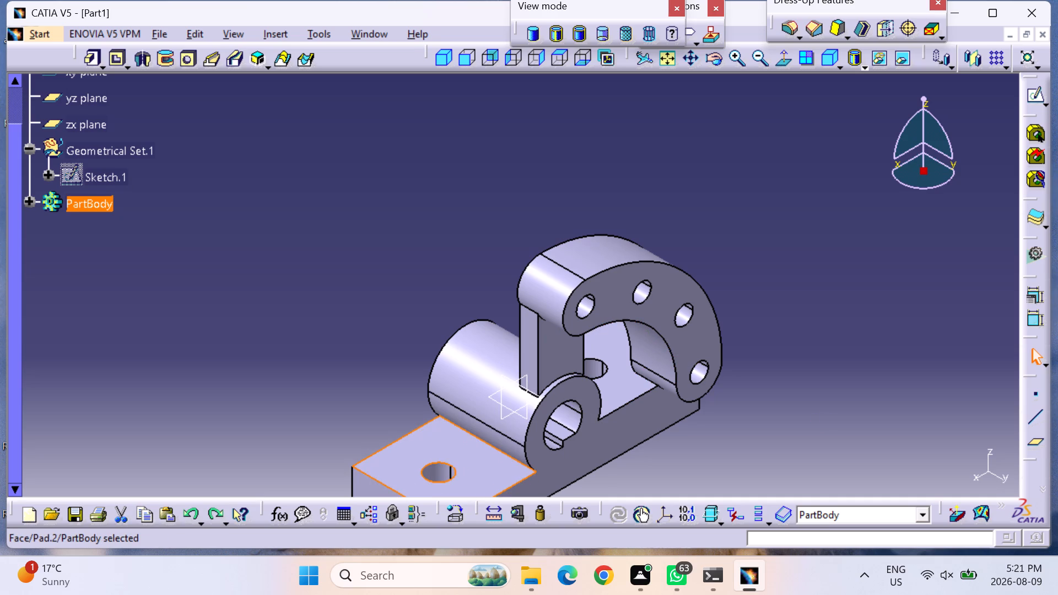
click(843, 448)
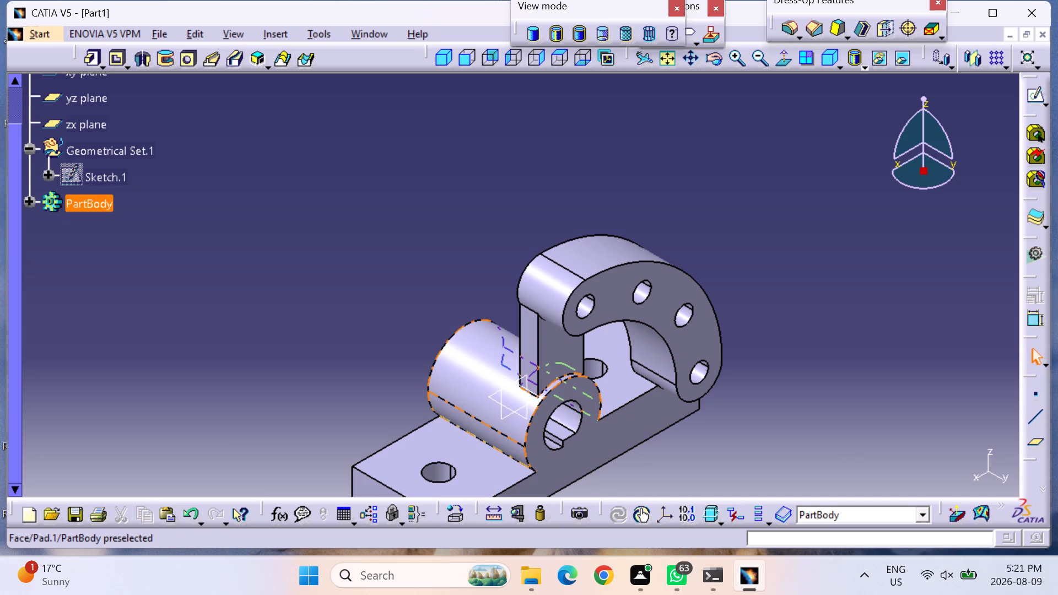
Apply a 5 mm edge fillet with tangency selection to the edge where the barrel meets the base's top face, away from the curved arm.
click(490, 448)
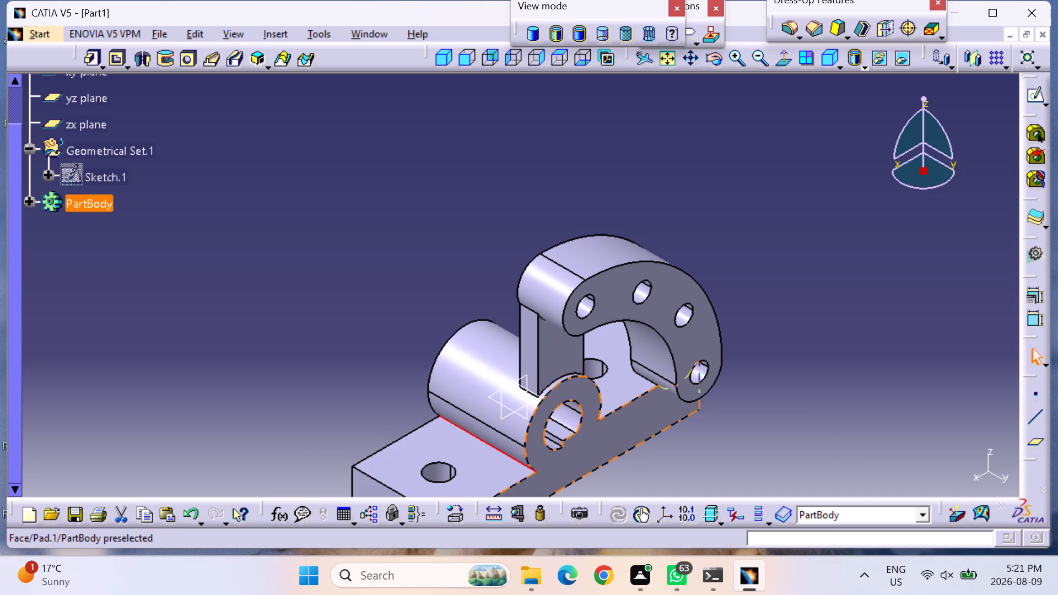
click(787, 24)
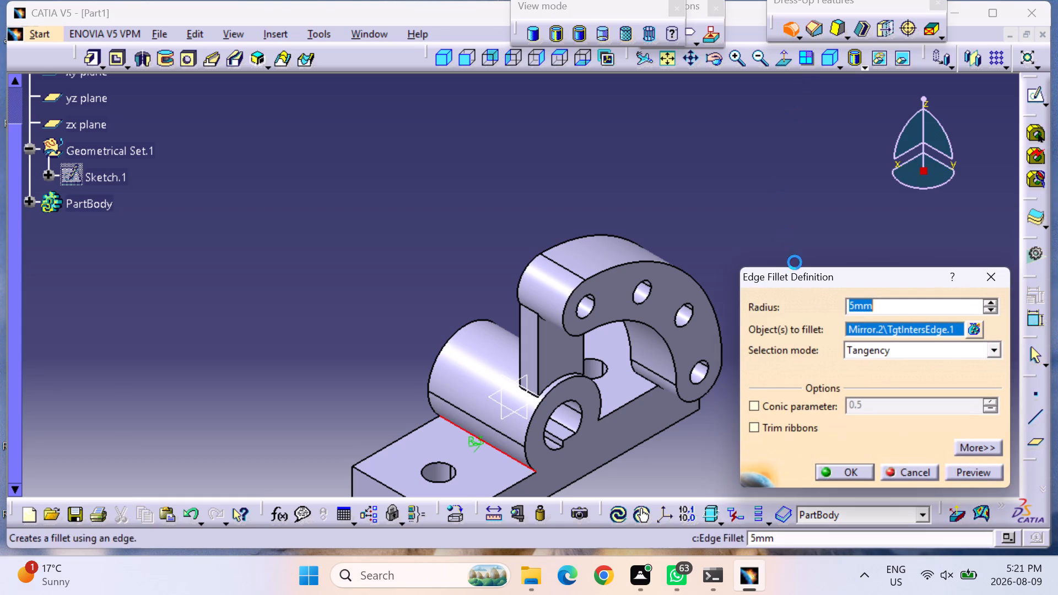
click(859, 467)
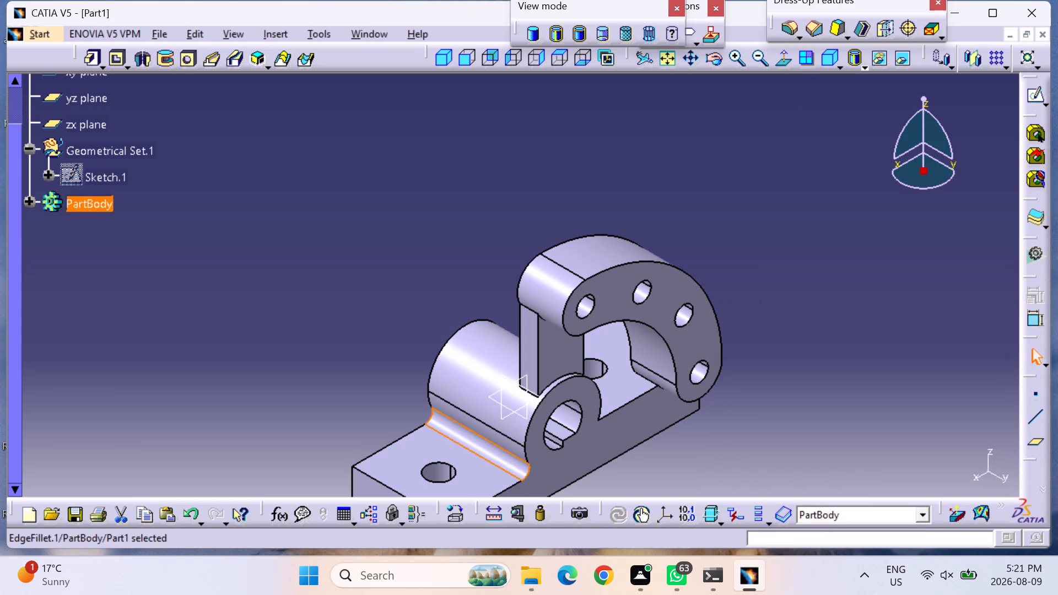
click(804, 405)
Apply a 5 mm edge fillet with tangency selection to the inner edge where the curved arm meets the base's top face, and restore the isometric view.
middle_drag(821, 401, 785, 435)
right_drag(821, 401, 785, 435)
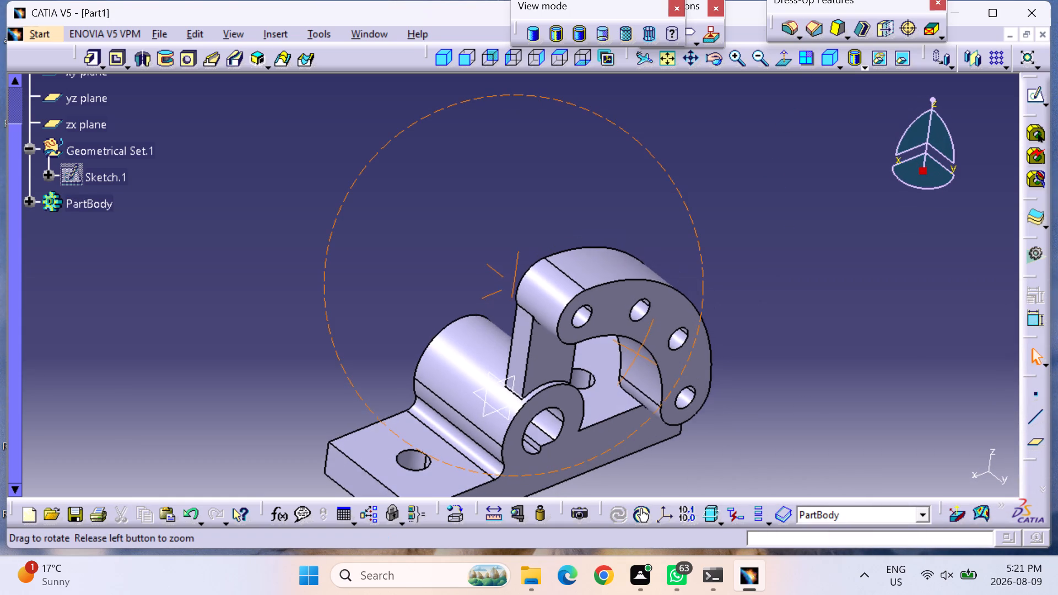
right_drag(785, 435, 785, 436)
middle_drag(785, 435, 785, 436)
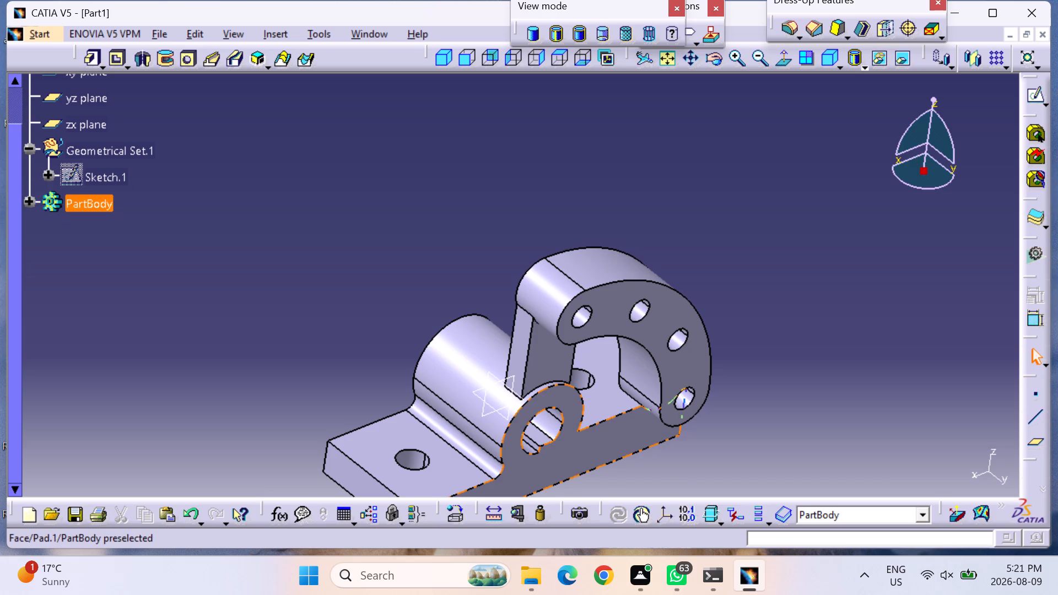
click(631, 396)
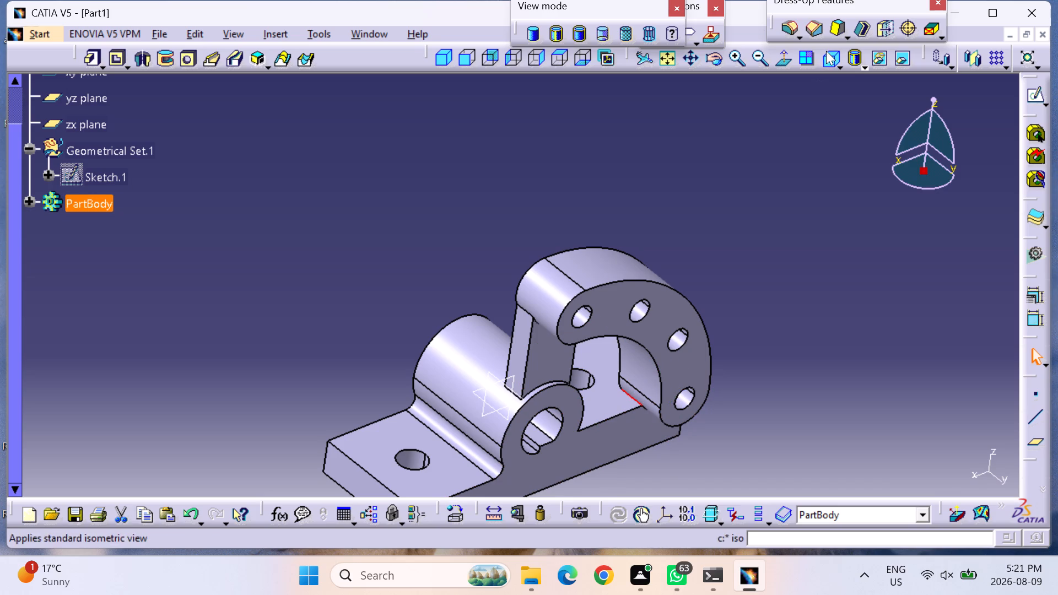
click(791, 24)
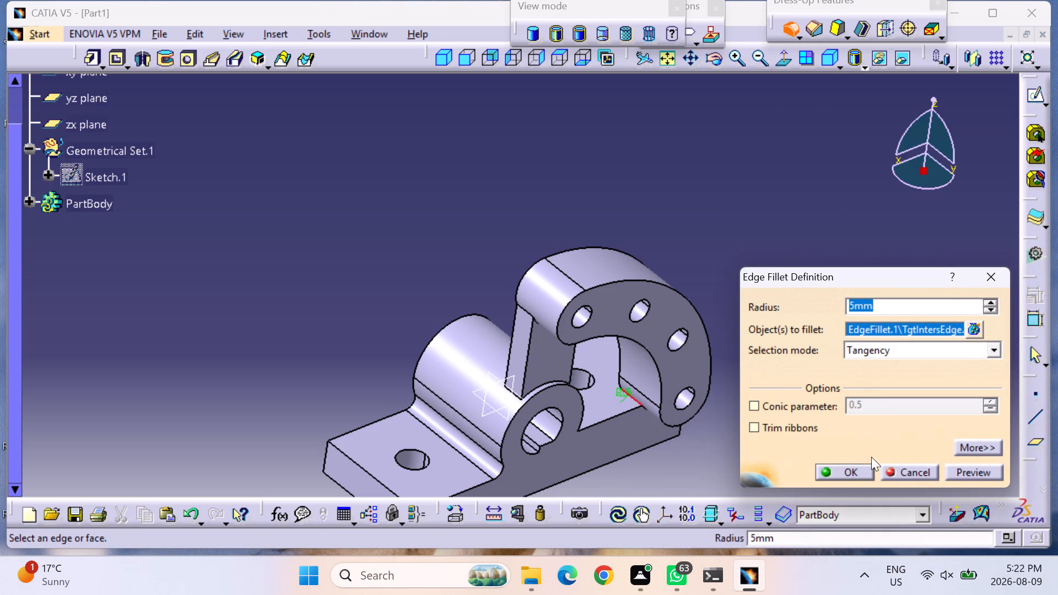
click(864, 464)
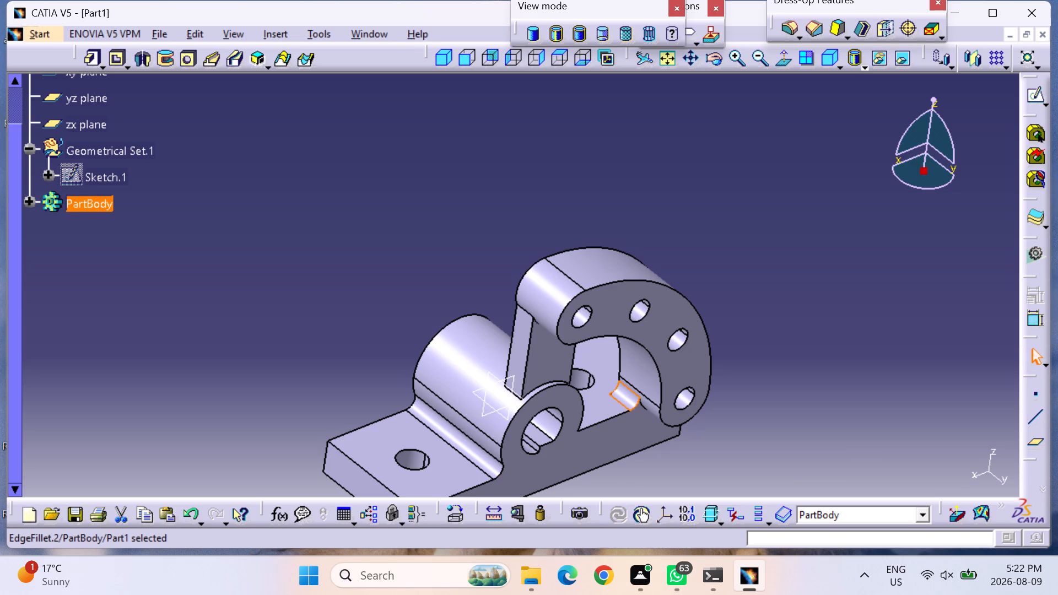
key(Return)
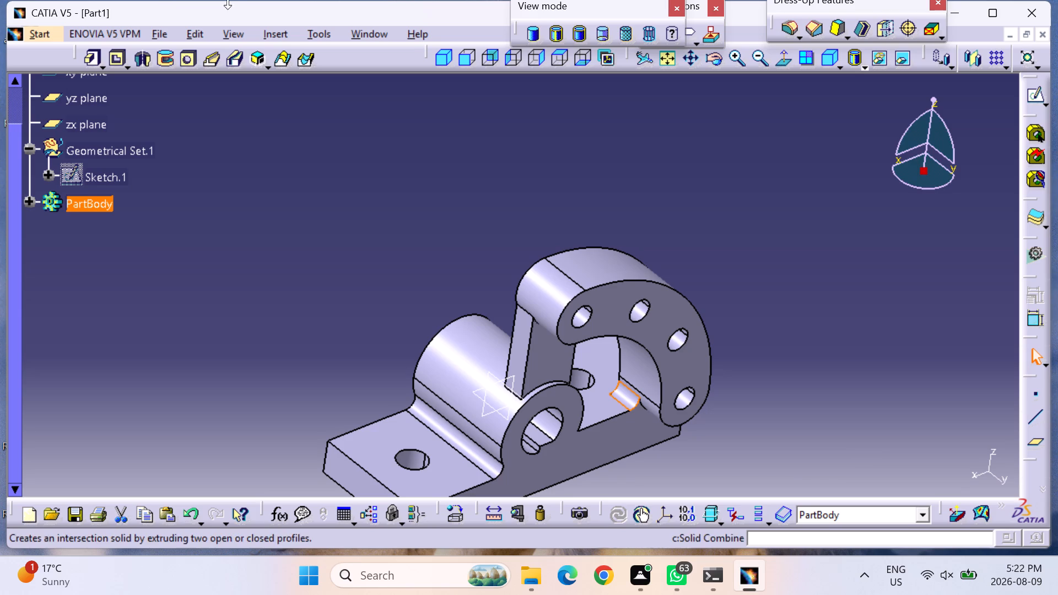
click(444, 59)
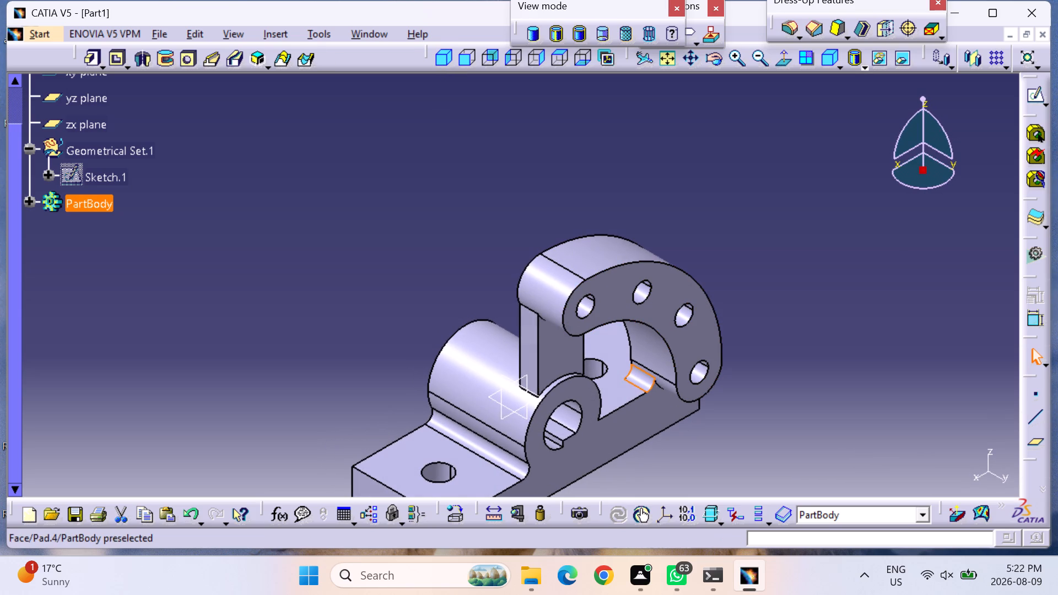
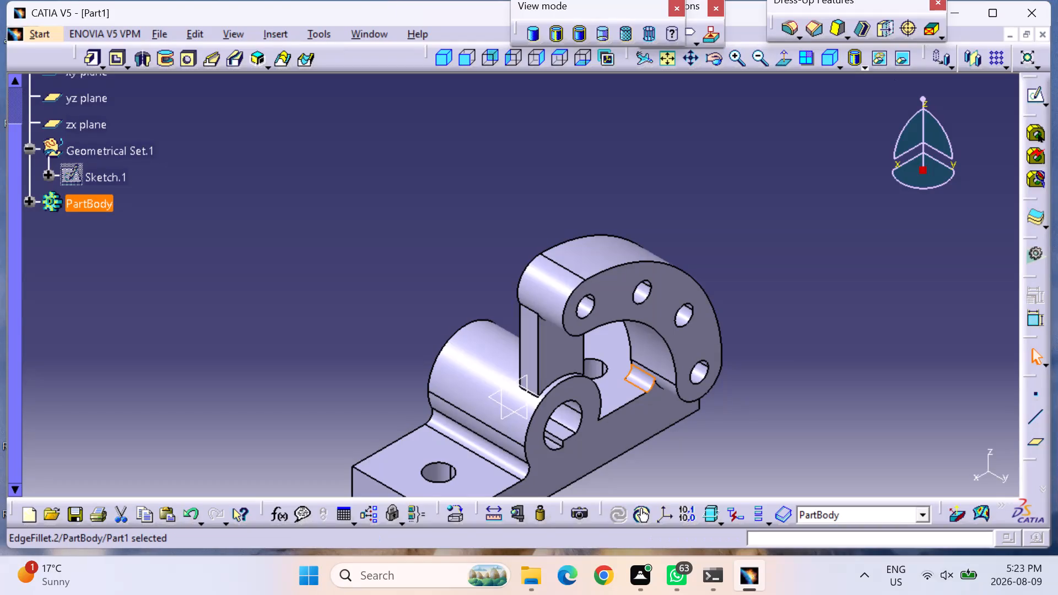
Delete the mirrored hole in the base beneath the curved arm, together with all its dependent children.
click(814, 319)
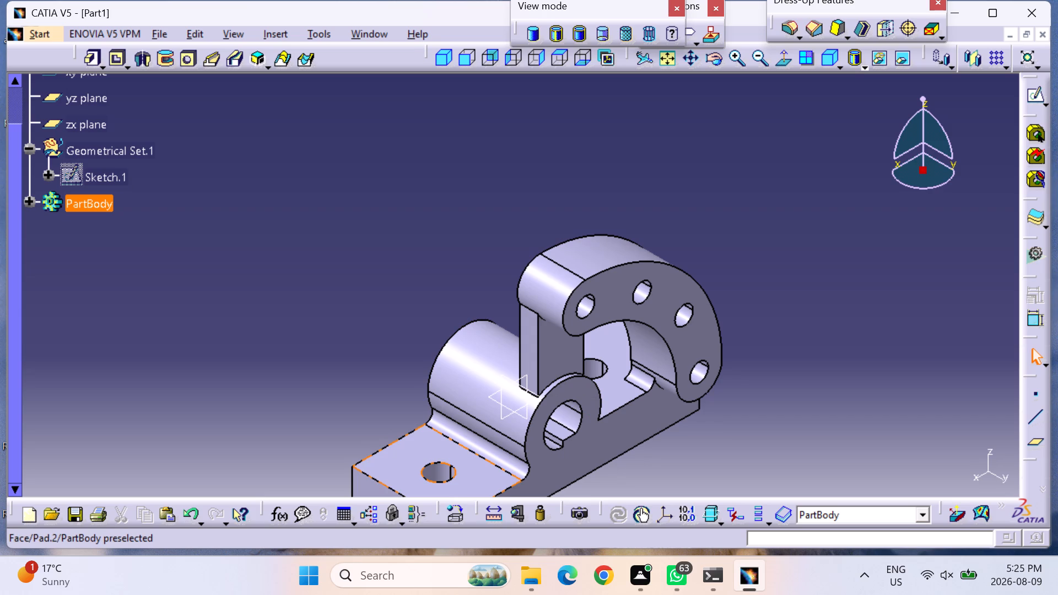
click(603, 370)
right_click(603, 370)
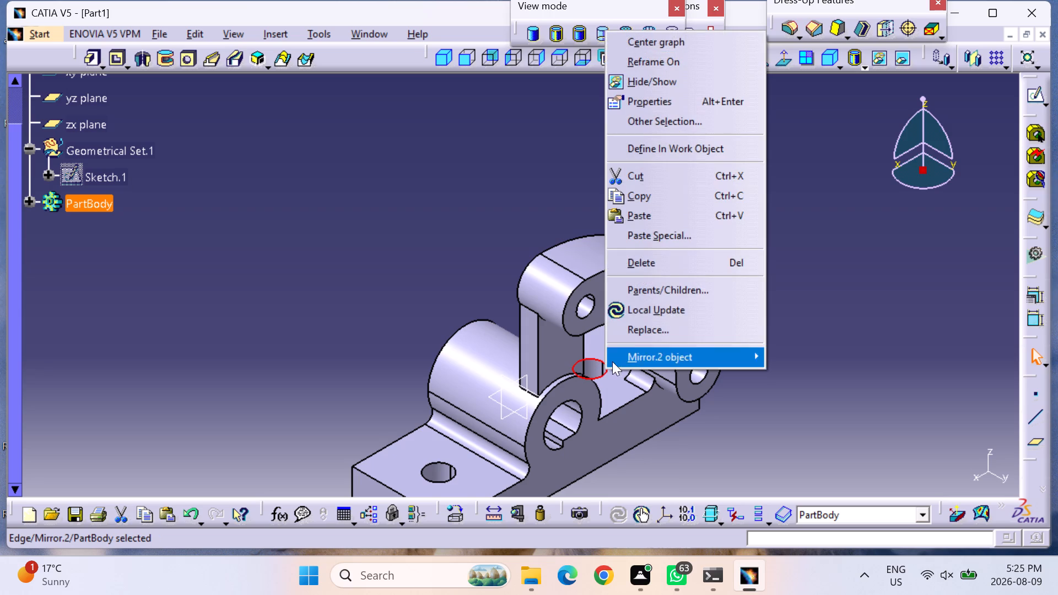
click(666, 267)
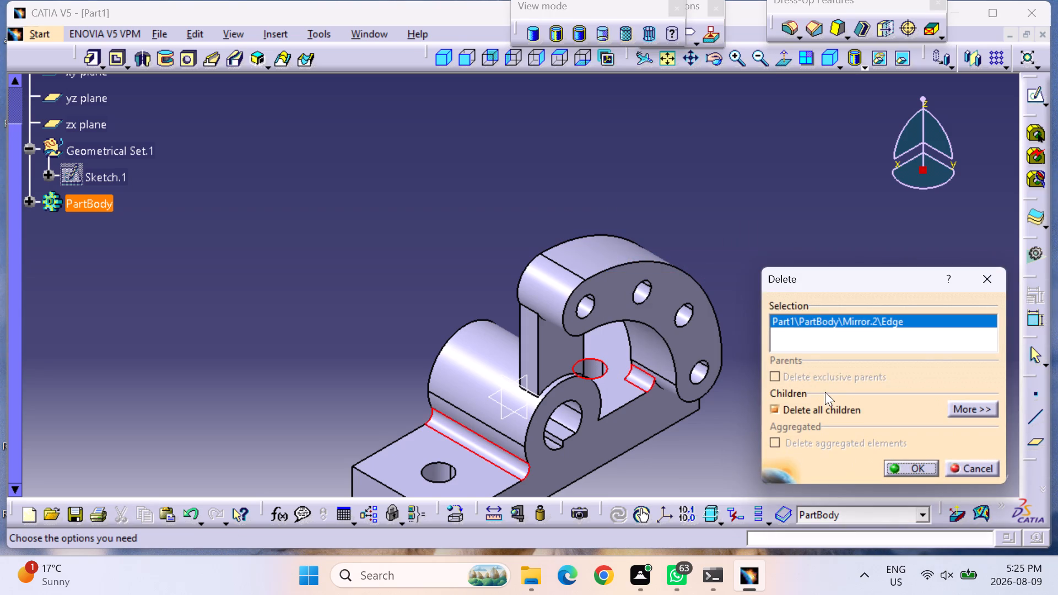
click(903, 467)
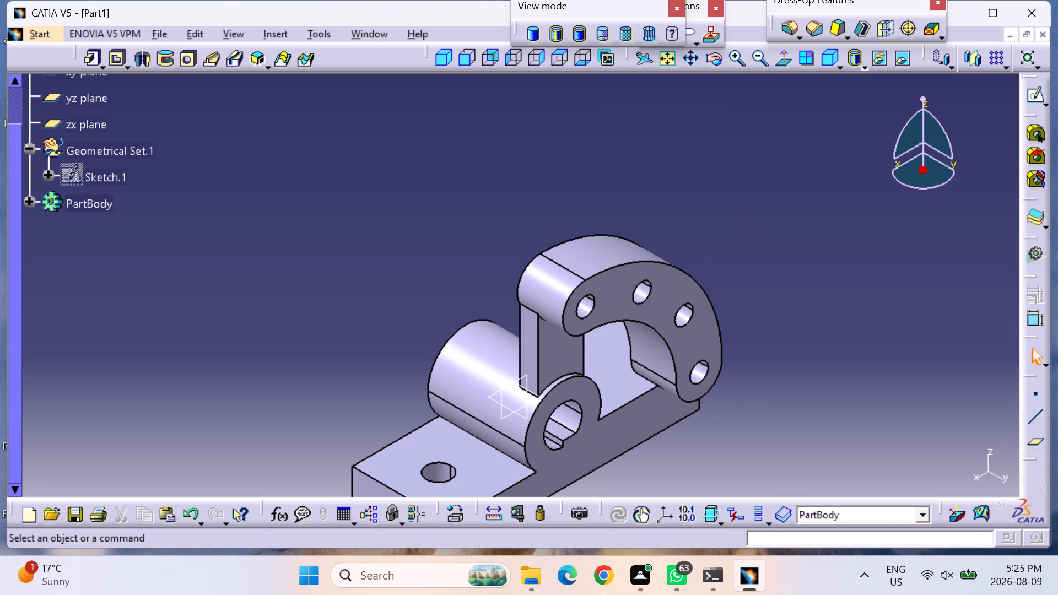
On the base's top face beneath the curved arm, sketch a circle about 25 mm in diameter centred on the horizontal axis.
middle_drag(859, 395, 628, 477)
right_drag(859, 394, 628, 477)
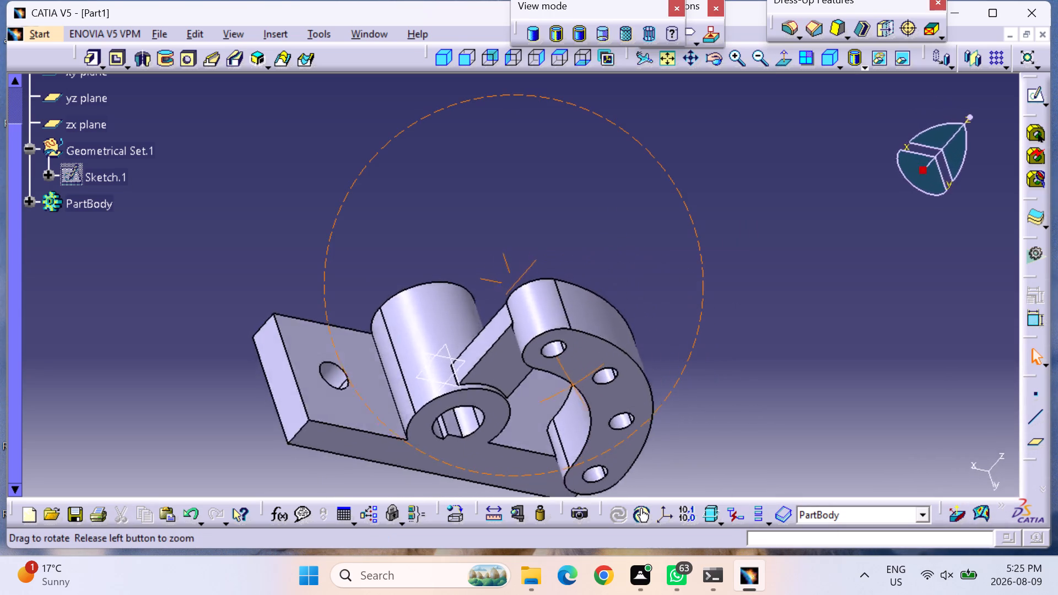
right_drag(628, 477, 310, 318)
middle_drag(628, 477, 311, 315)
click(507, 329)
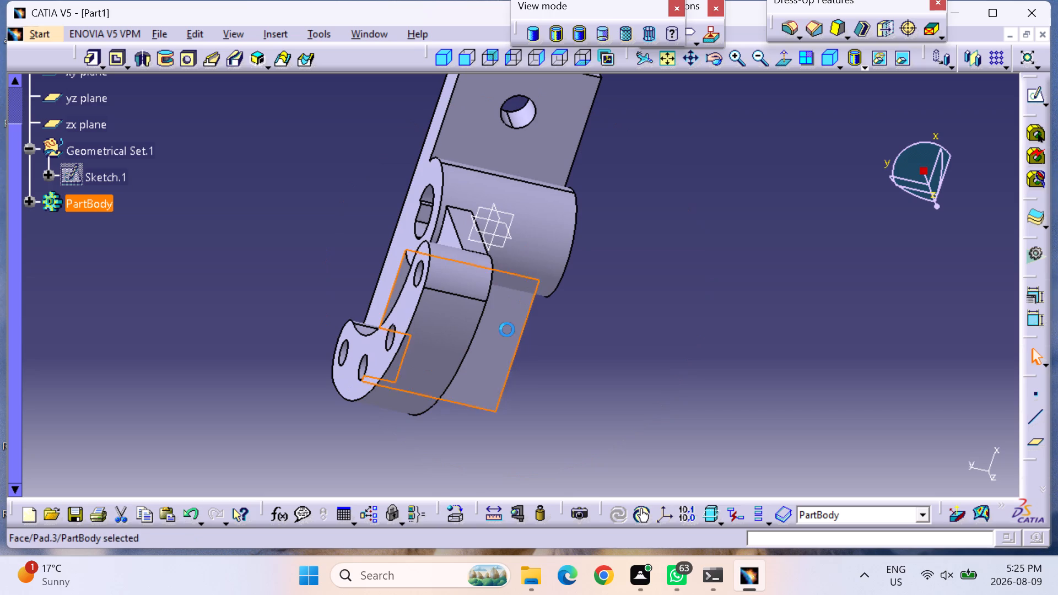
click(1037, 92)
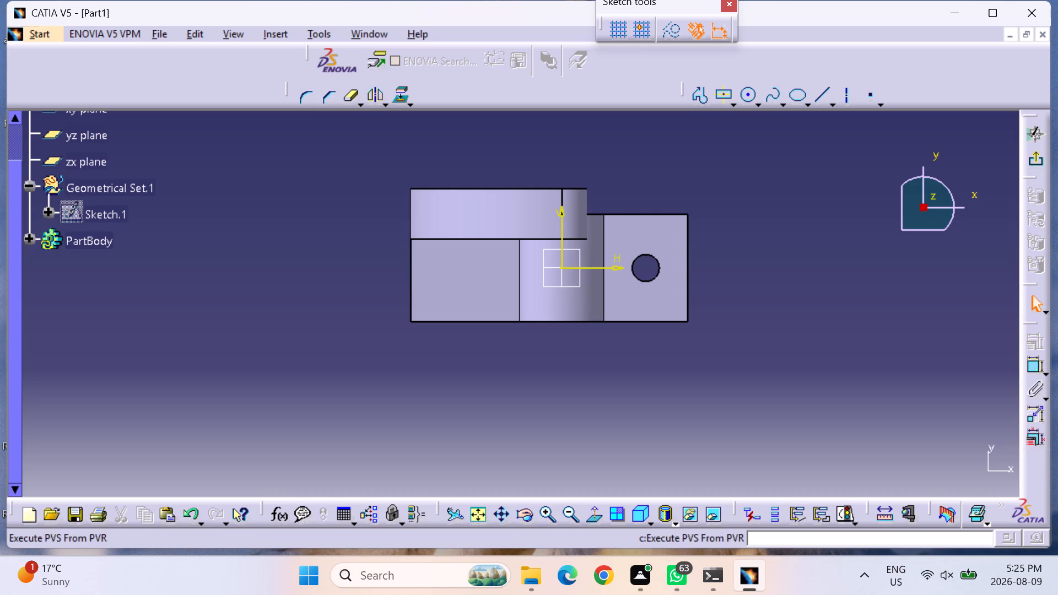
click(750, 95)
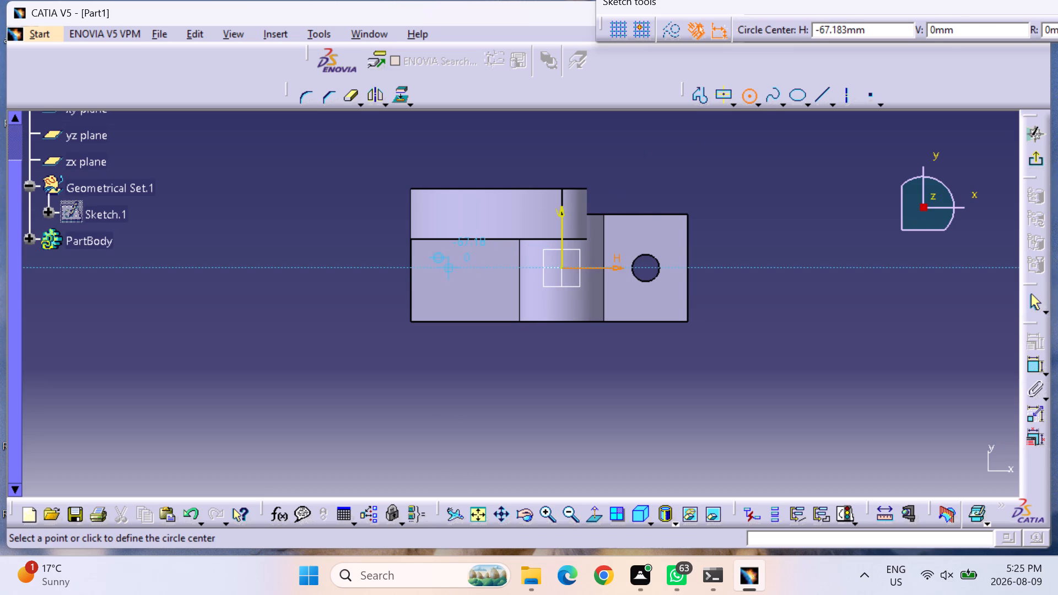
click(451, 268)
click(464, 282)
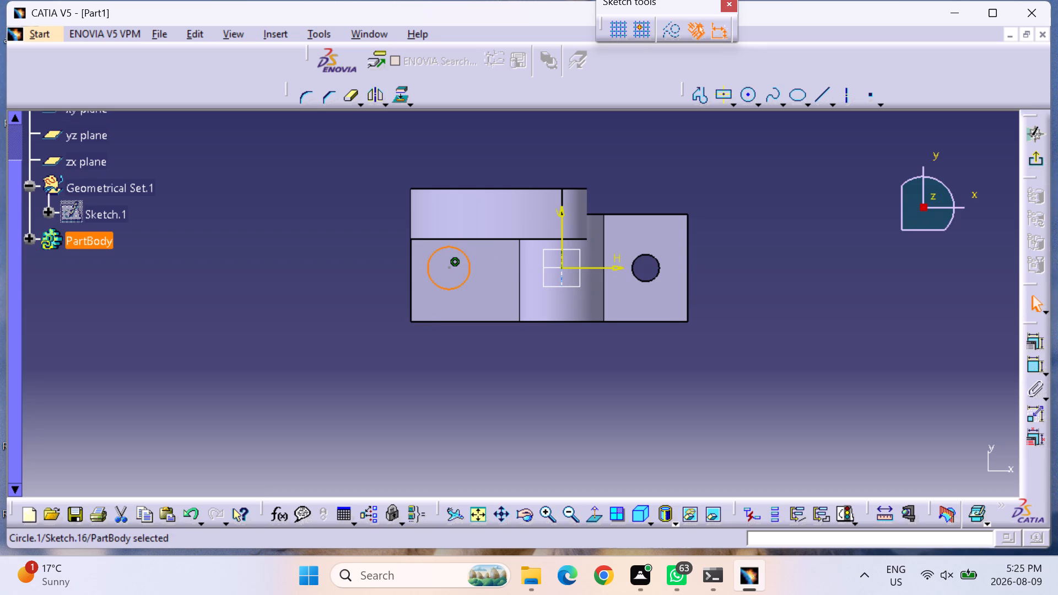
Dimension the circle's circumference from the base's short end edge beneath the arm and set the distance to 25 mm.
click(1038, 361)
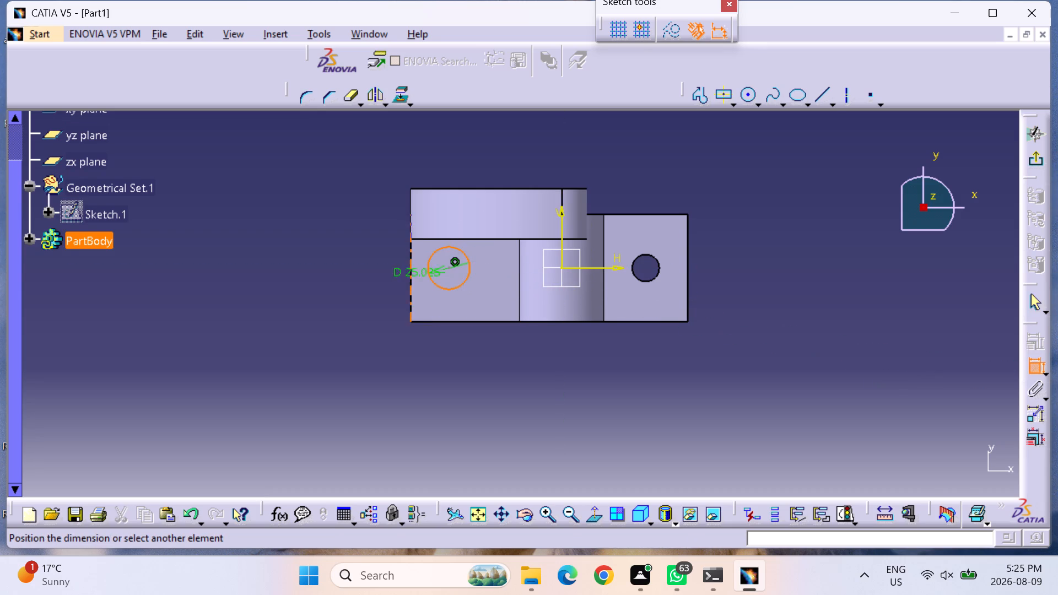
click(411, 269)
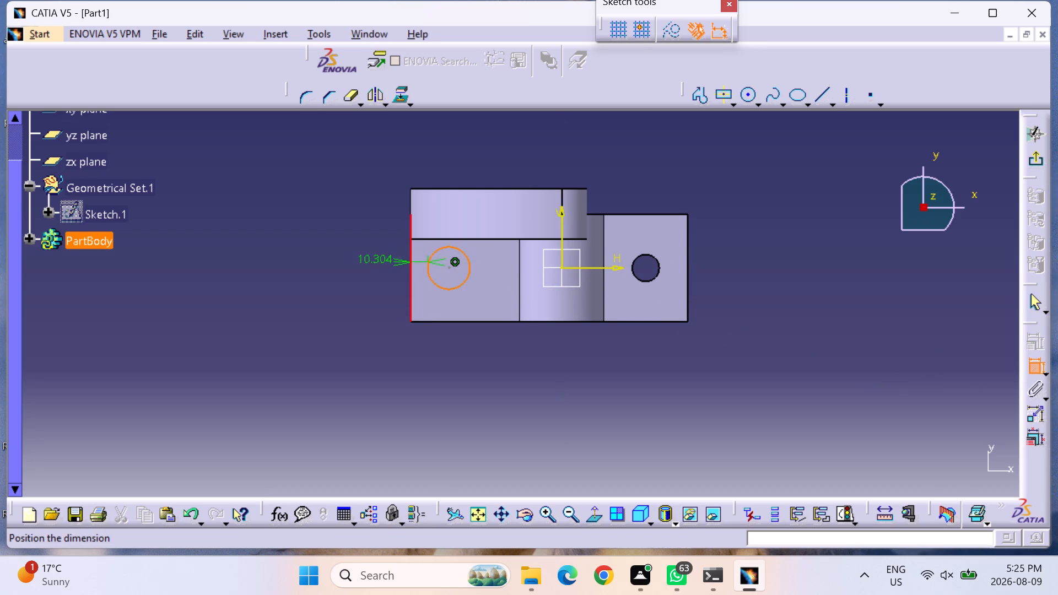
click(436, 165)
click(440, 160)
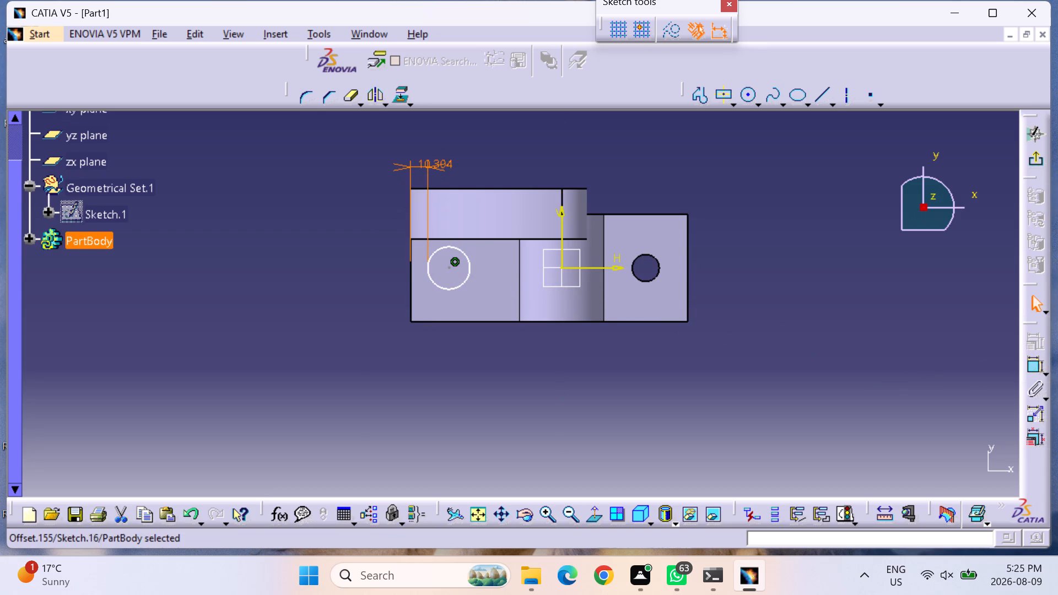
click(440, 160)
text(25)
key(Return)
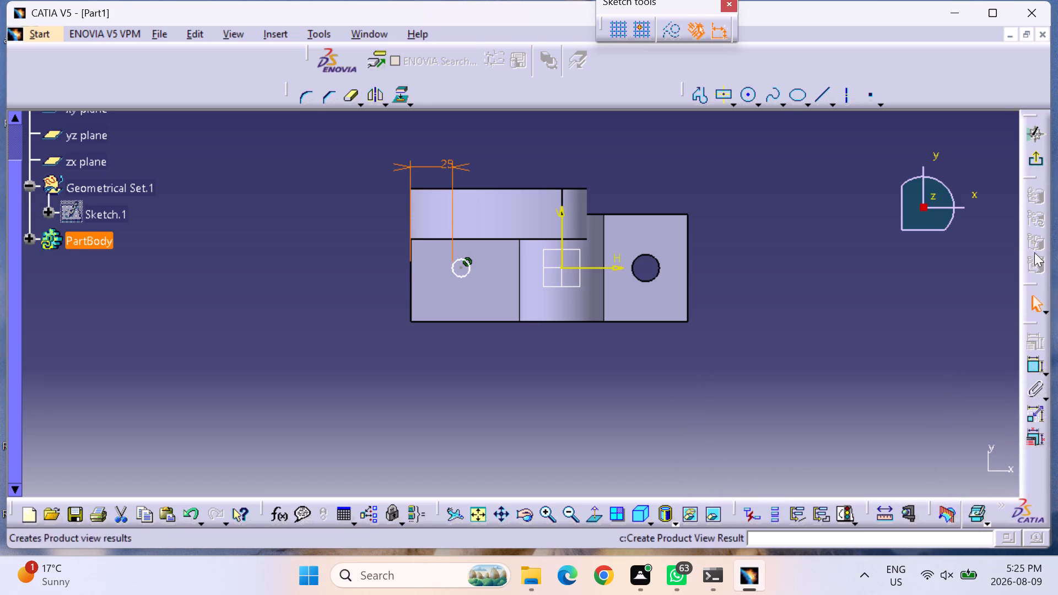
Dimension the sketched circle and set its diameter to 16 mm.
click(1028, 366)
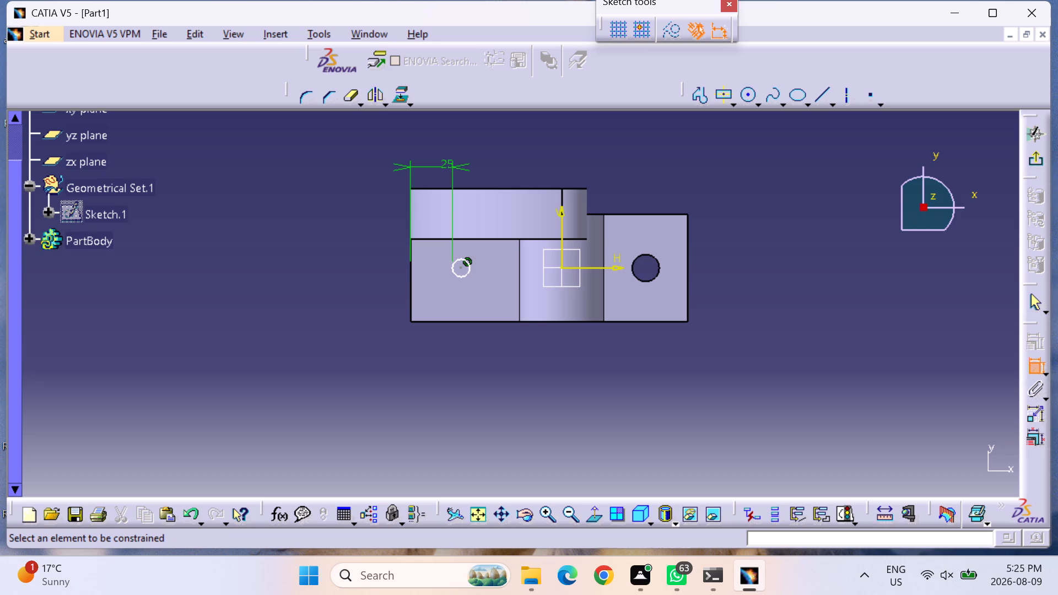
click(462, 275)
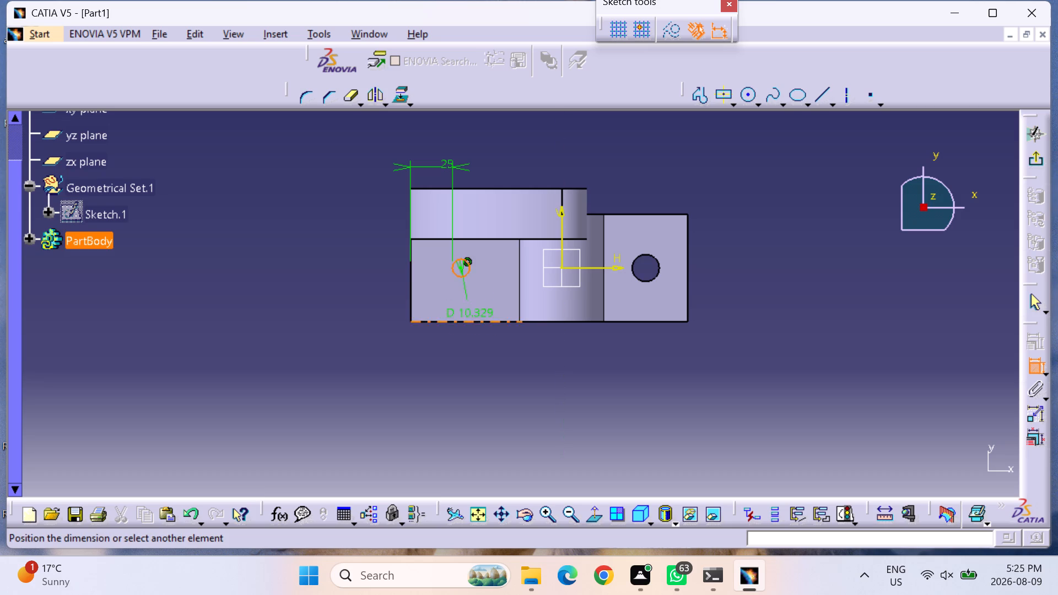
click(465, 375)
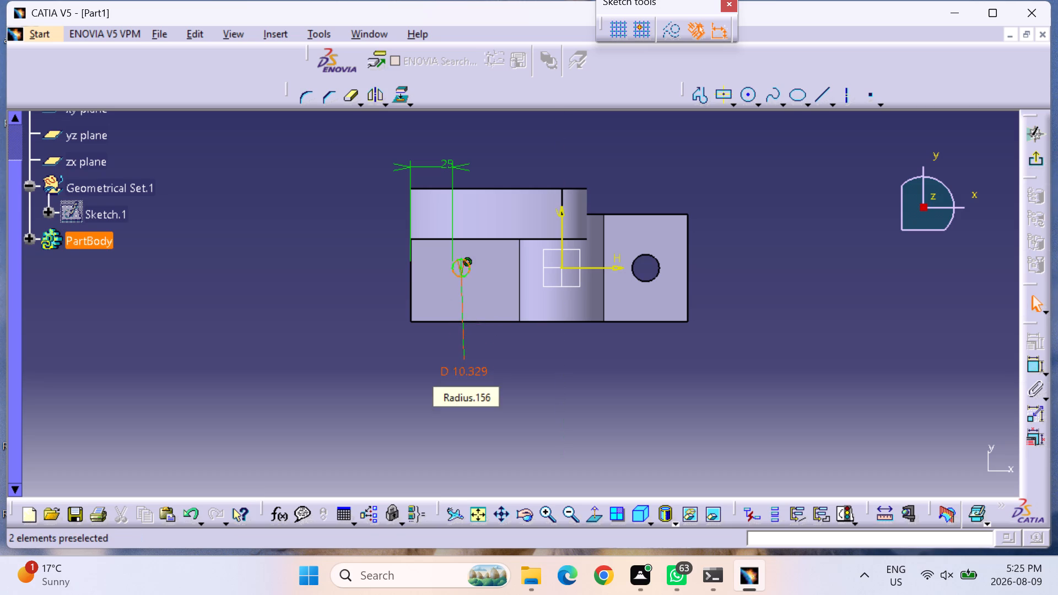
double_click(466, 369)
text(16)
click(921, 469)
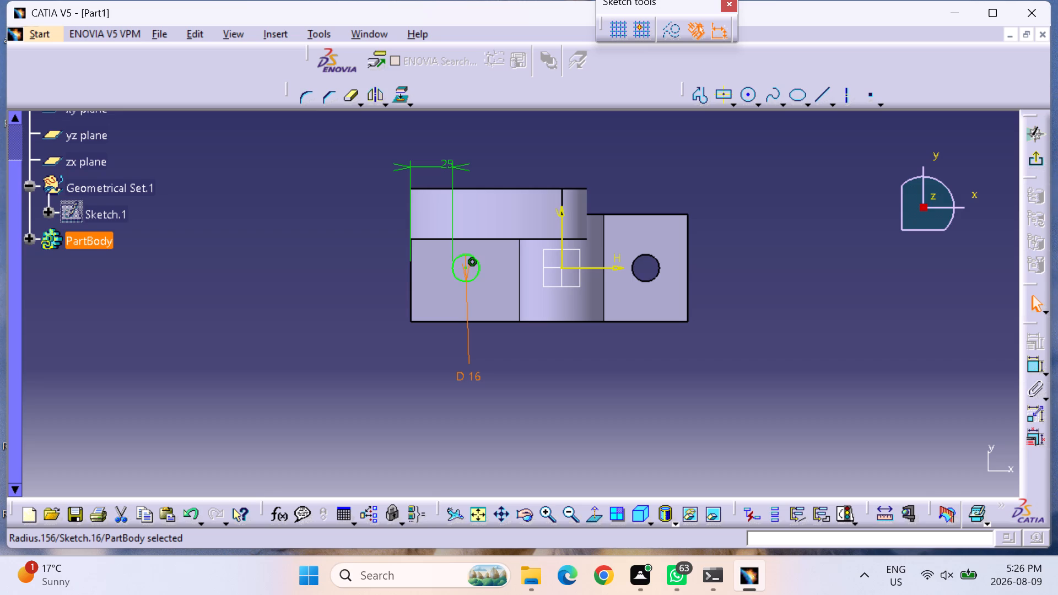
Dimension the circle's centre from the base's long edge on the arm side and set the distance to 25 mm.
middle_drag(695, 398, 562, 331)
right_drag(695, 398, 562, 331)
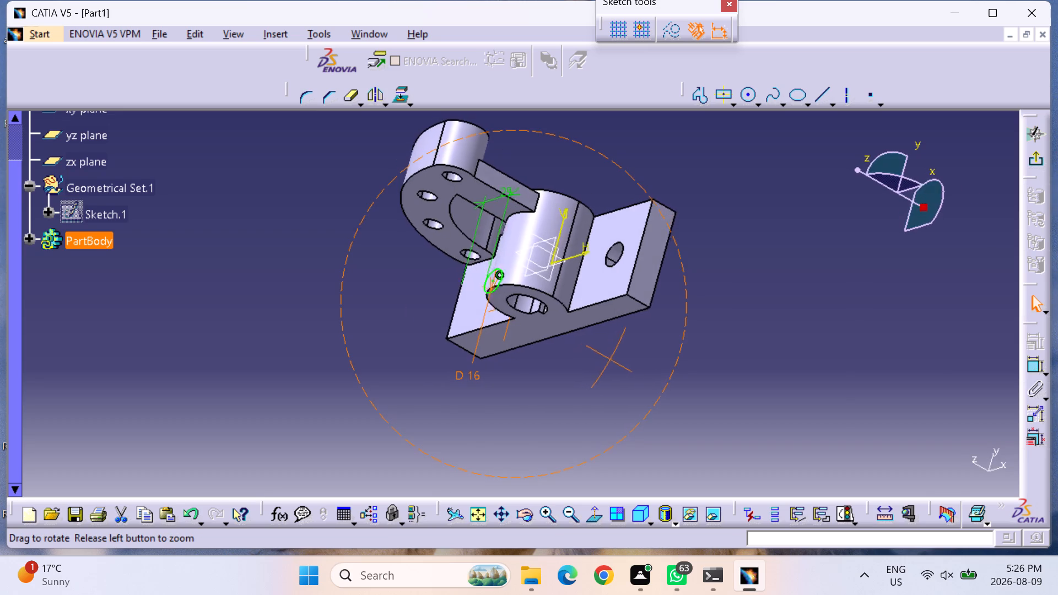
middle_drag(562, 331, 631, 347)
right_drag(562, 331, 631, 347)
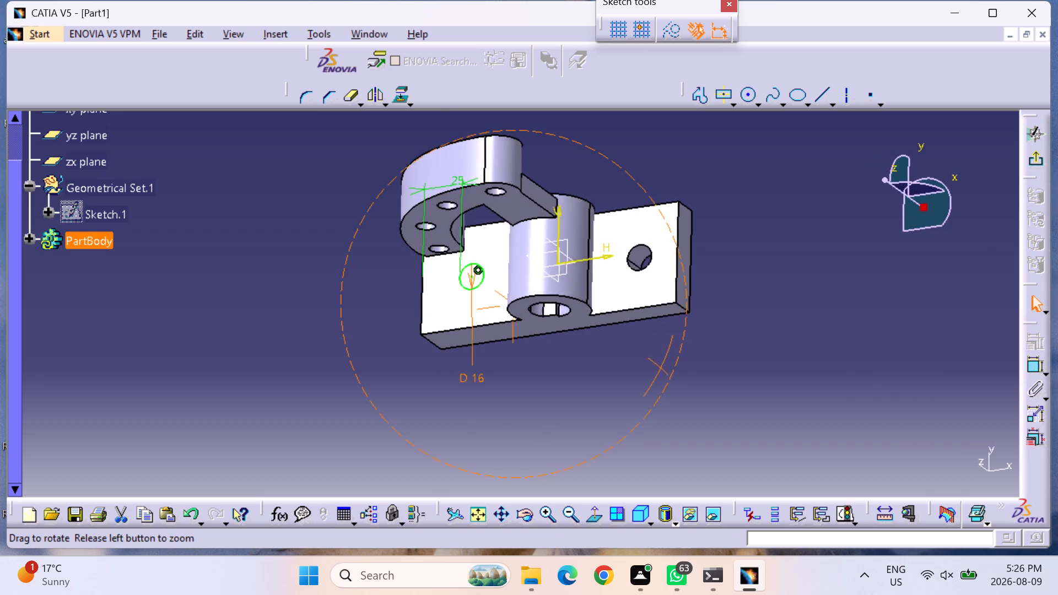
right_drag(631, 347, 629, 348)
middle_drag(631, 347, 628, 348)
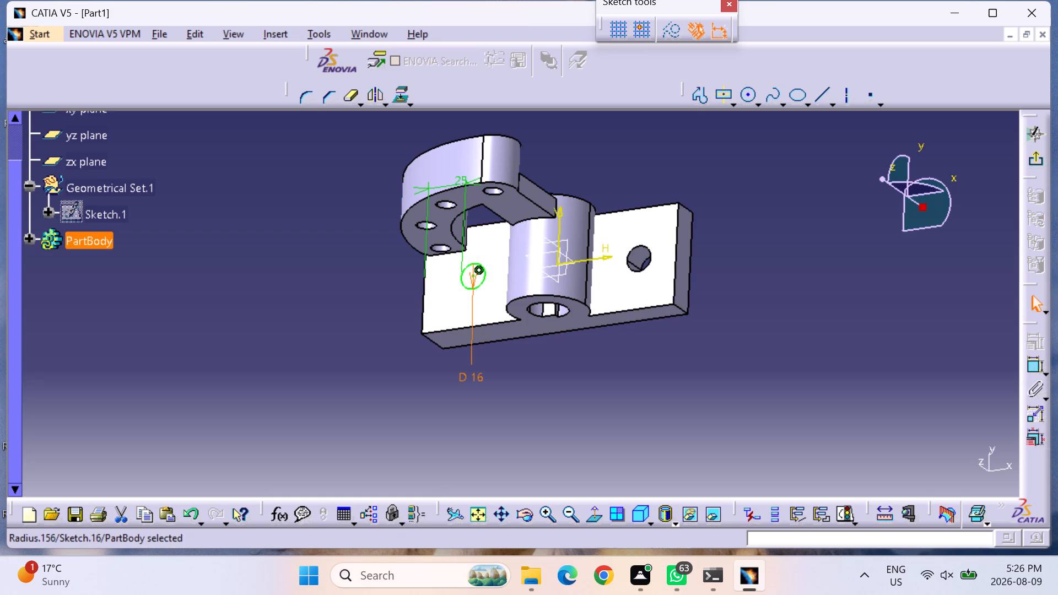
click(749, 97)
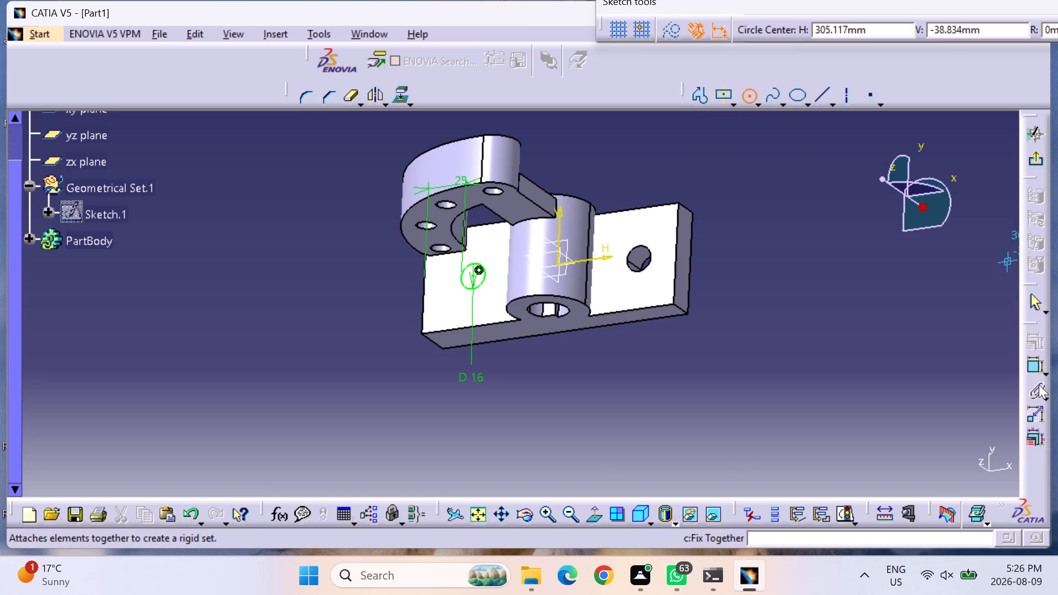
click(1033, 365)
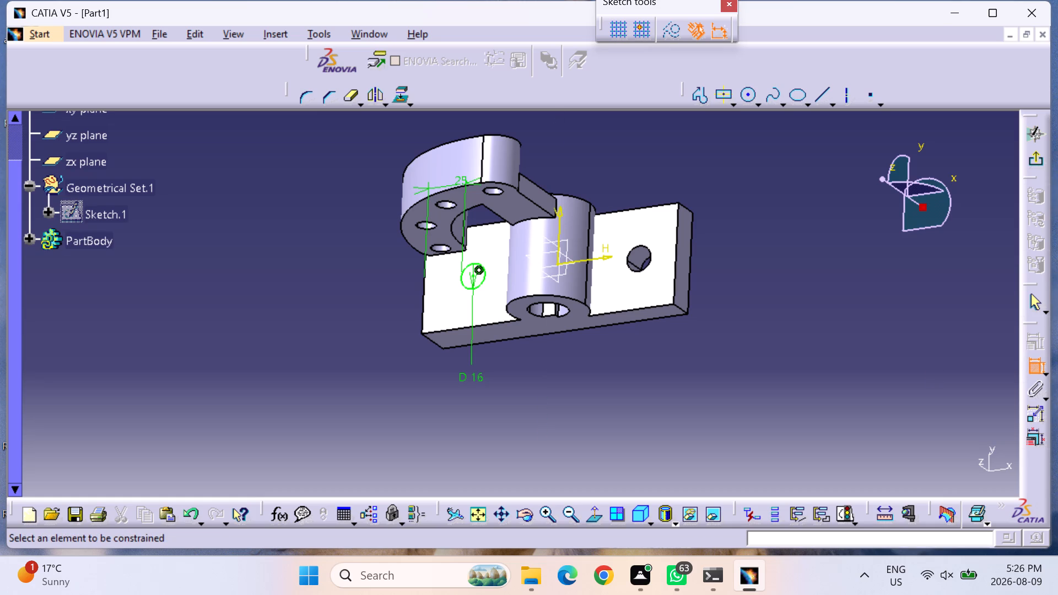
click(477, 225)
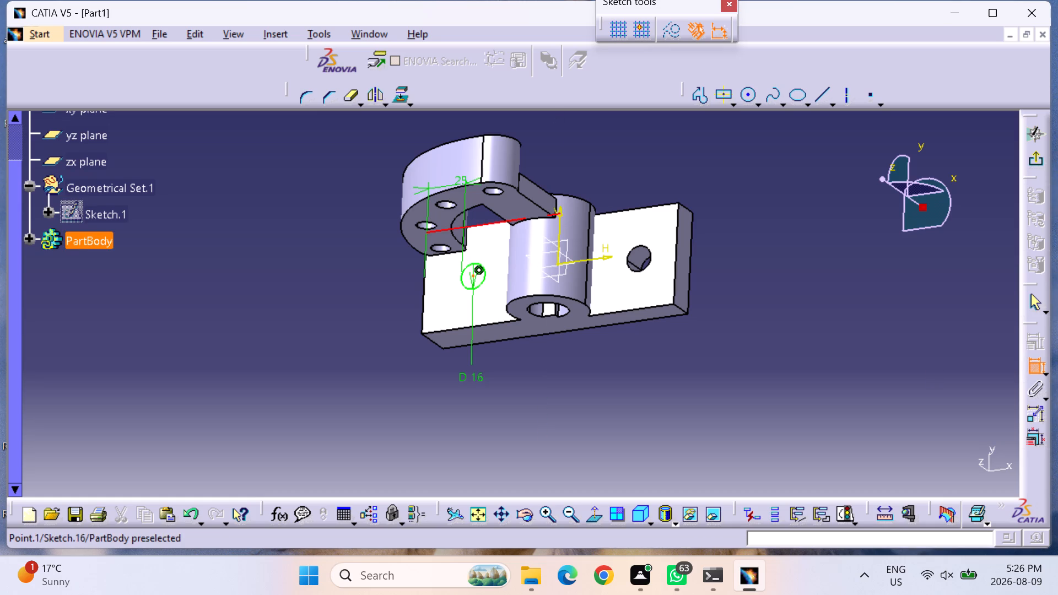
click(474, 277)
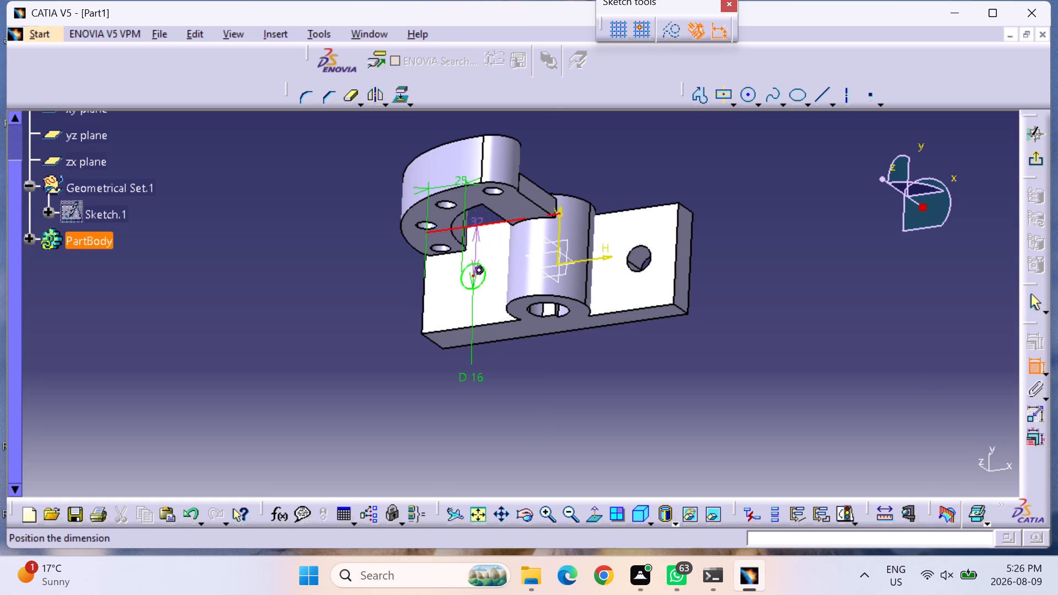
click(400, 248)
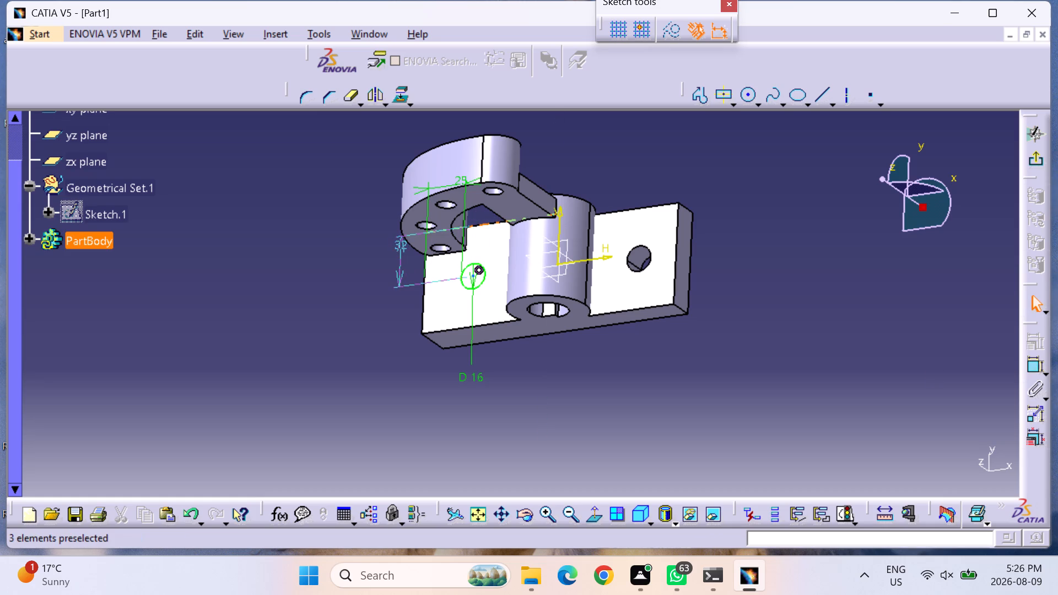
double_click(401, 244)
key(2)
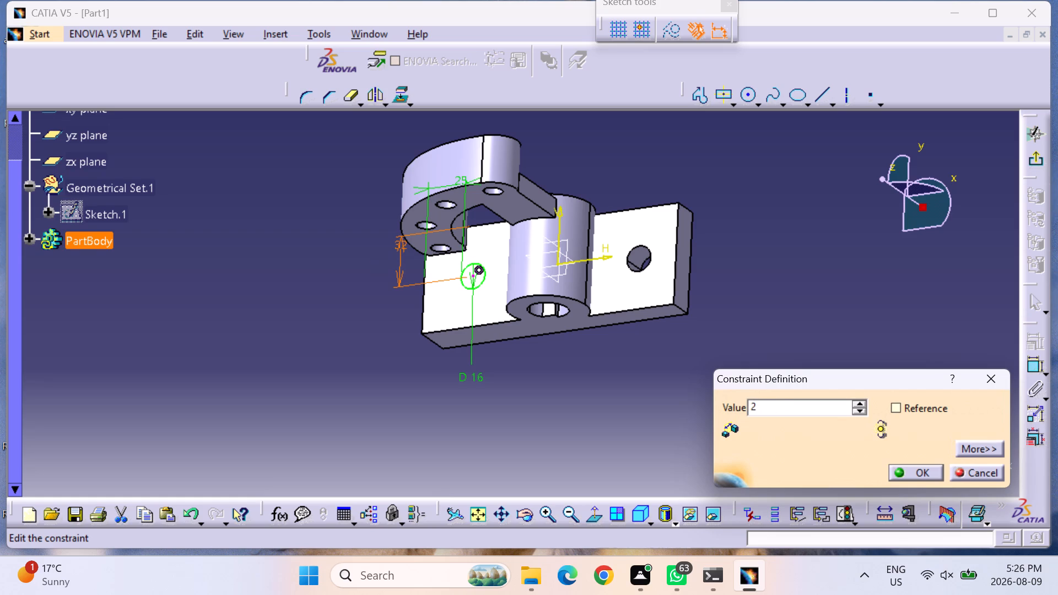
key(5)
key(Return)
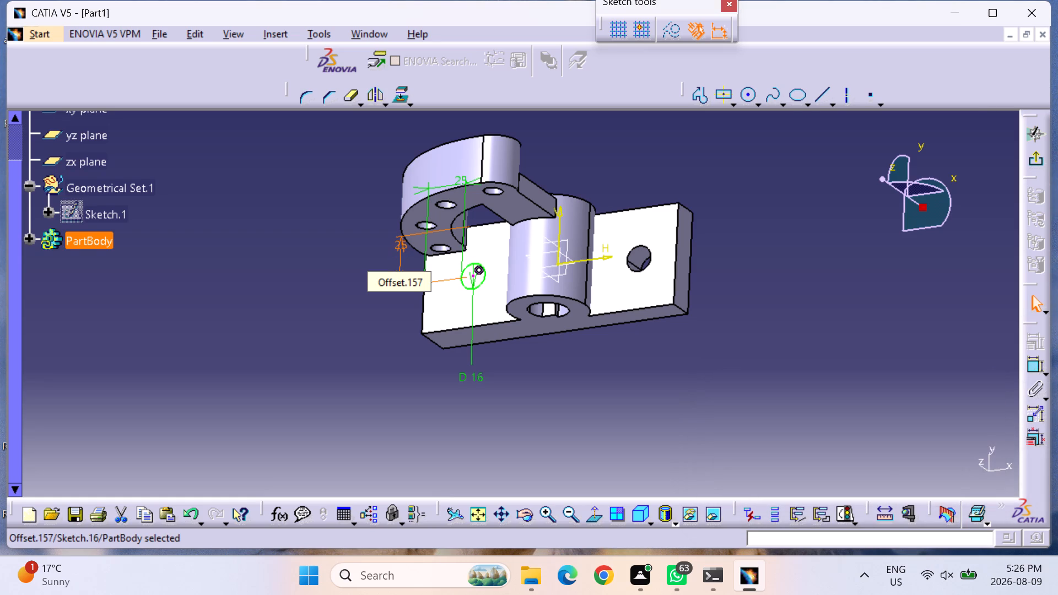
click(318, 311)
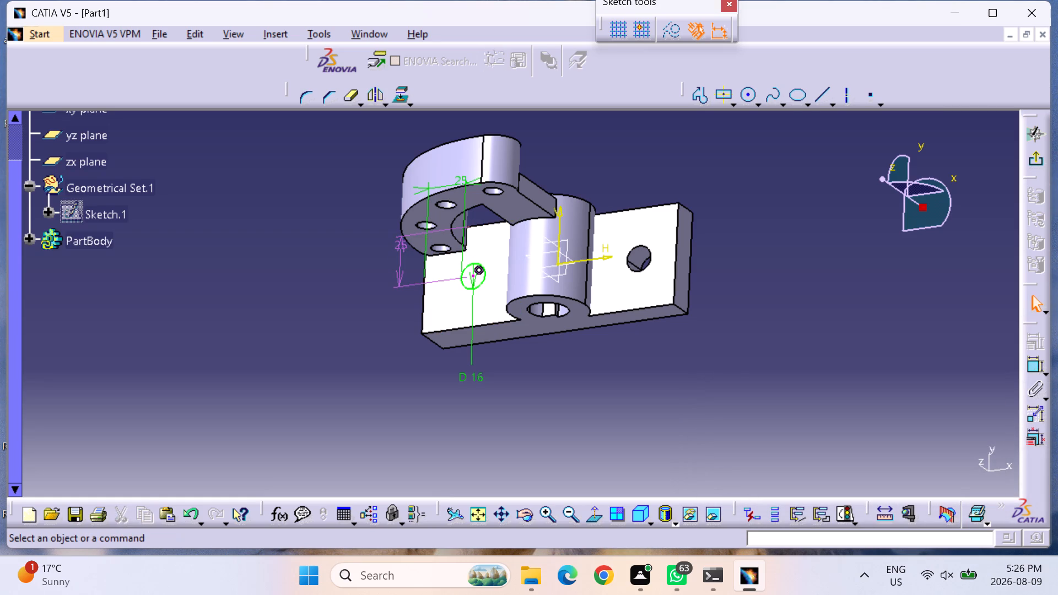
Examine the dimensioned circle and its position on the base beneath the curved arm from several angles.
middle_drag(572, 370, 666, 382)
right_drag(572, 370, 666, 382)
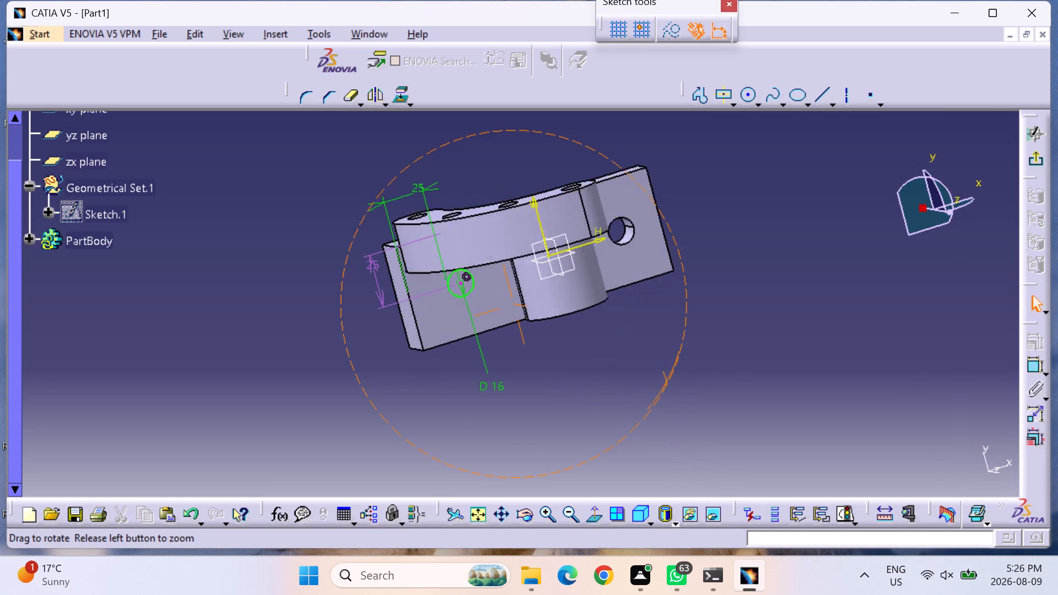
right_drag(666, 382, 677, 380)
middle_drag(666, 382, 677, 380)
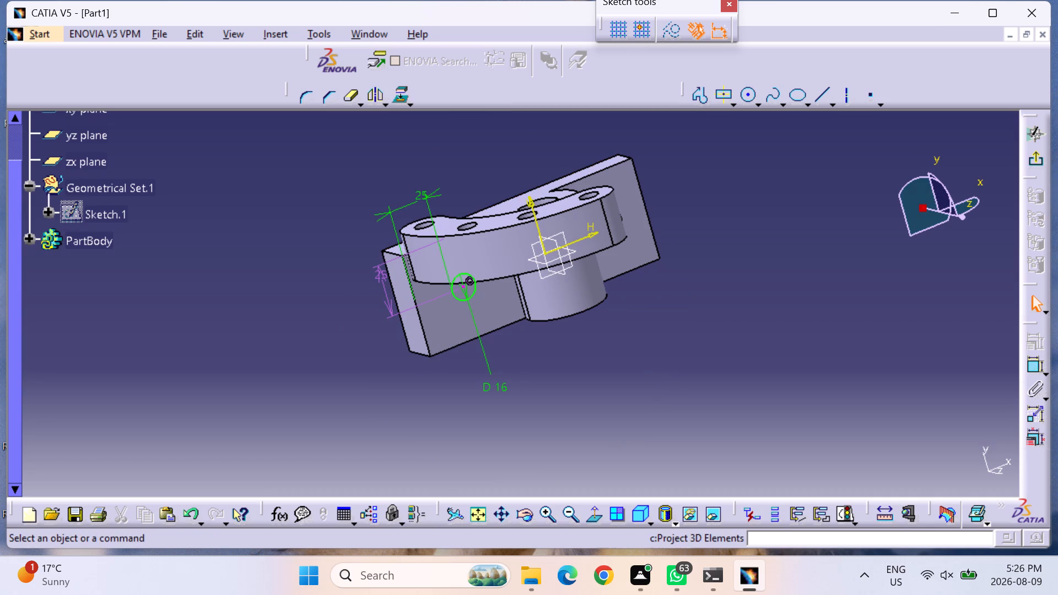
middle_drag(533, 409, 743, 324)
right_drag(534, 410, 743, 325)
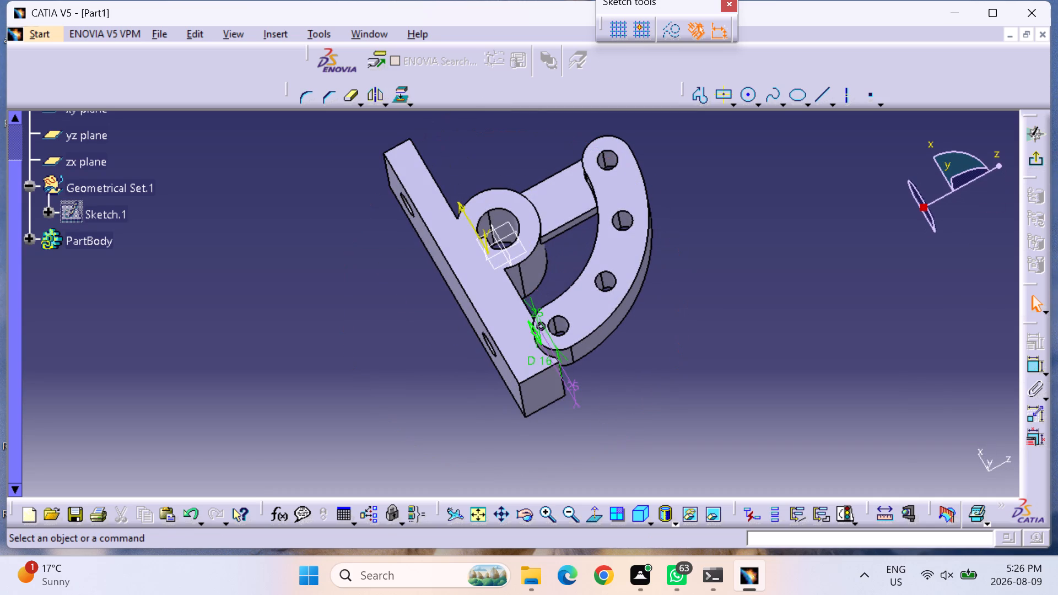
middle_drag(371, 407, 326, 443)
right_drag(371, 407, 329, 450)
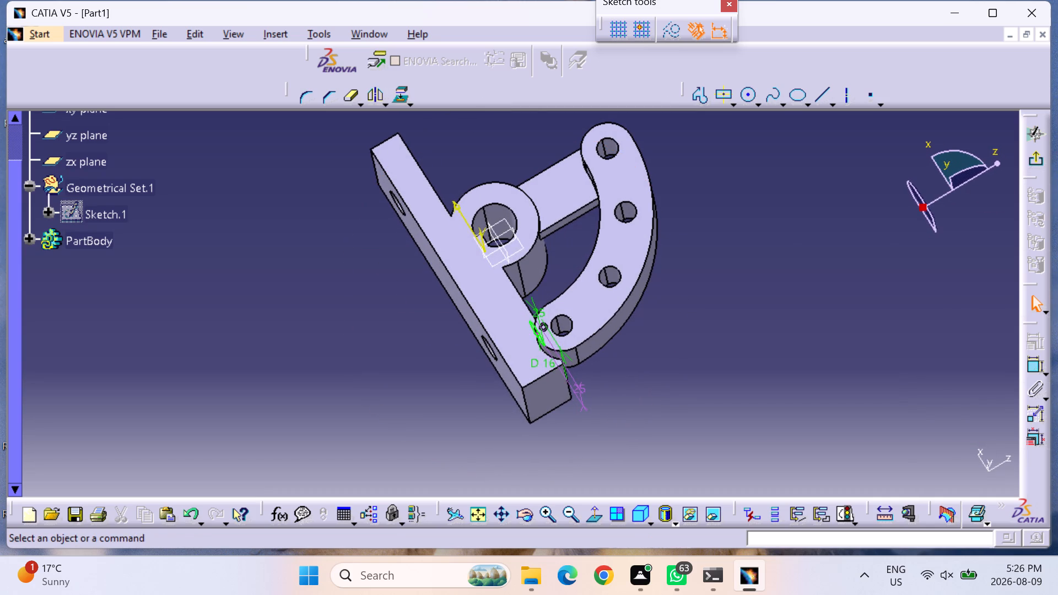
middle_drag(441, 284, 368, 368)
right_drag(441, 284, 368, 368)
middle_drag(368, 383, 580, 414)
right_drag(377, 386, 580, 414)
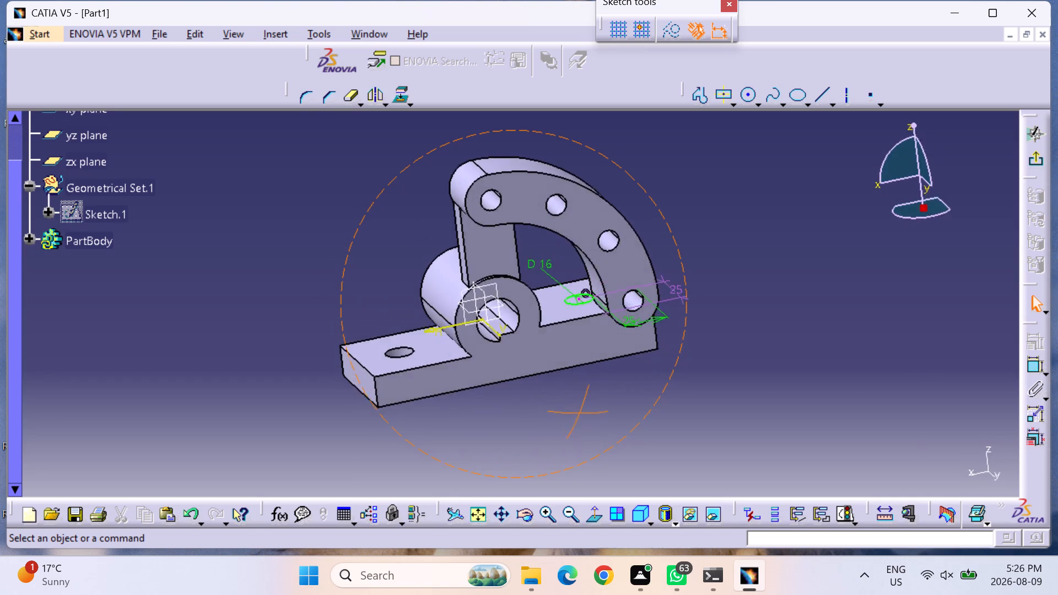
right_drag(580, 414, 626, 409)
middle_drag(580, 414, 626, 409)
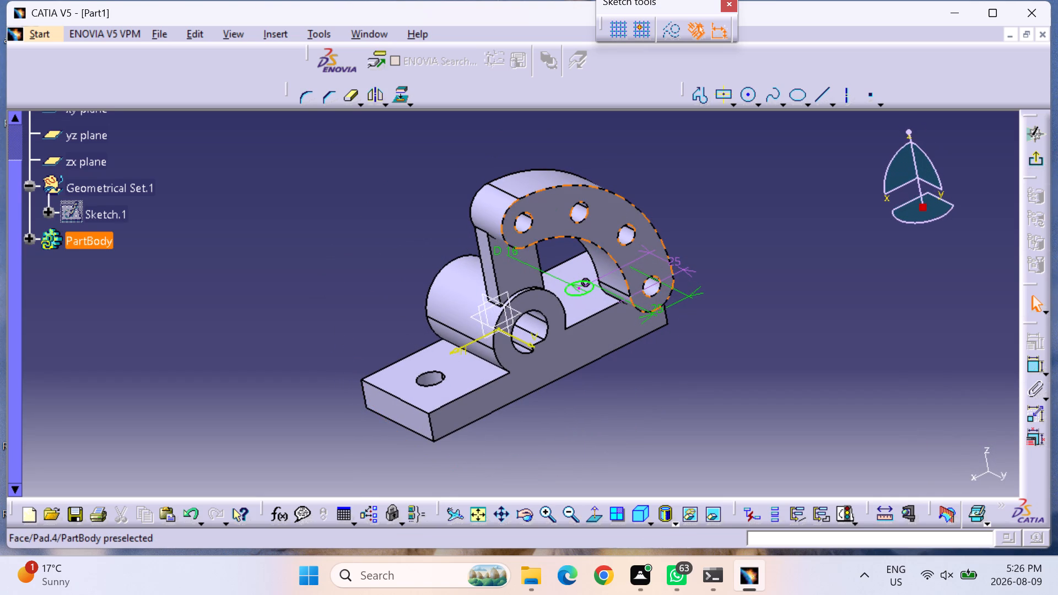
Exit the circle sketch and return to the part.
click(1037, 160)
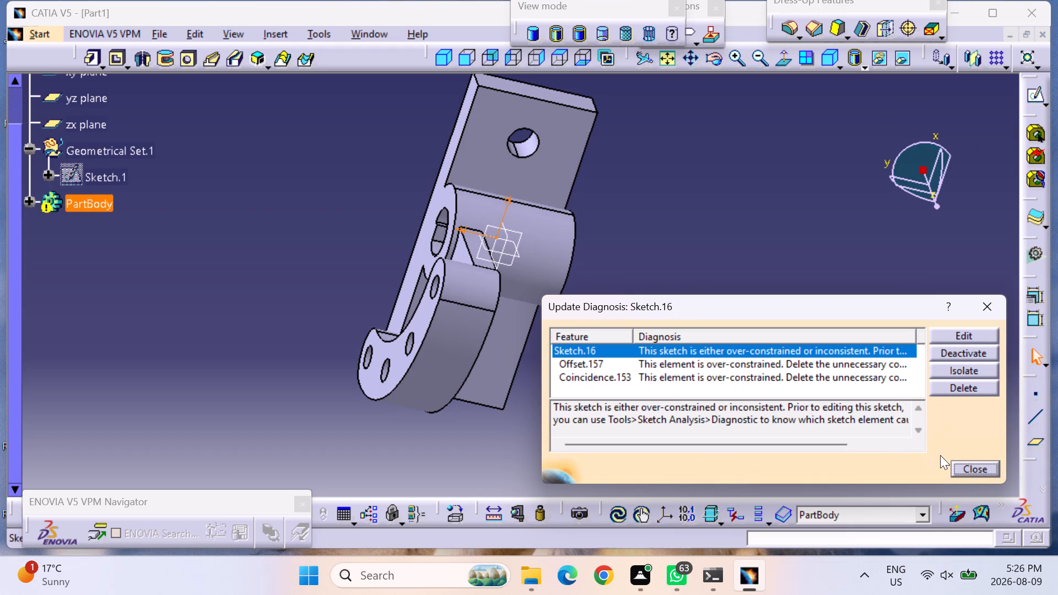
Dismiss the update diagnosis for Sketch.16.
click(967, 467)
Start a sketch on the base's top face on the arm's side of the barrel and draw a circle about 20.6 mm in diameter.
middle_drag(760, 342, 748, 339)
right_drag(759, 342, 748, 339)
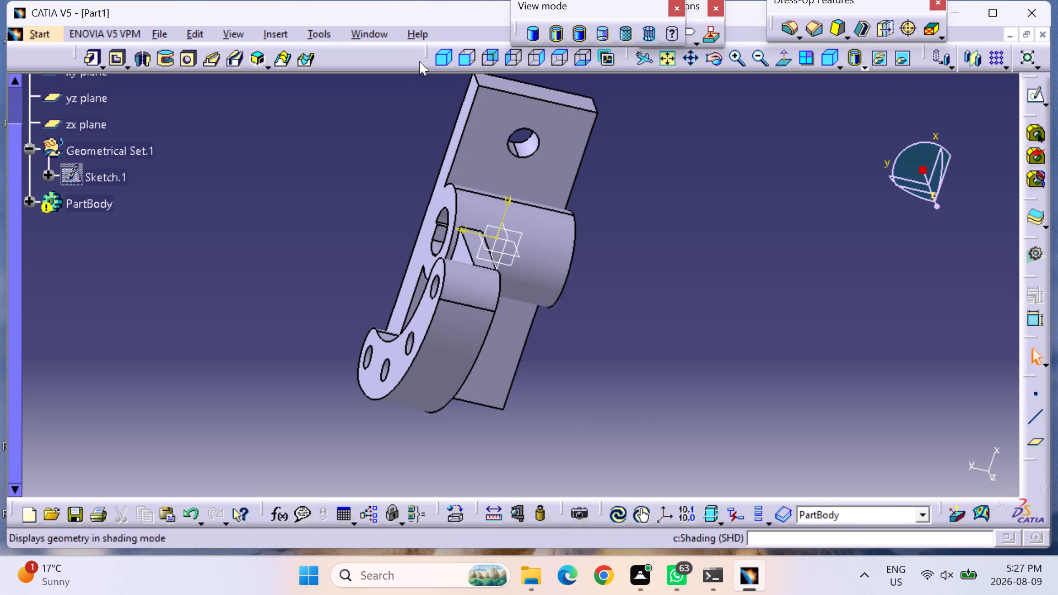
click(440, 59)
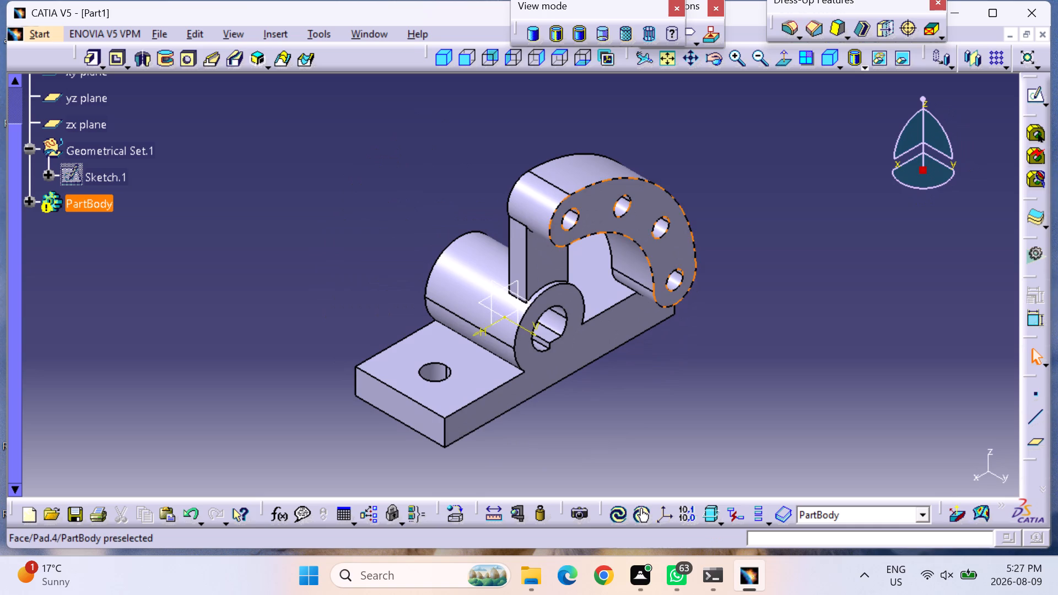
middle_drag(640, 365, 549, 359)
right_drag(640, 365, 549, 359)
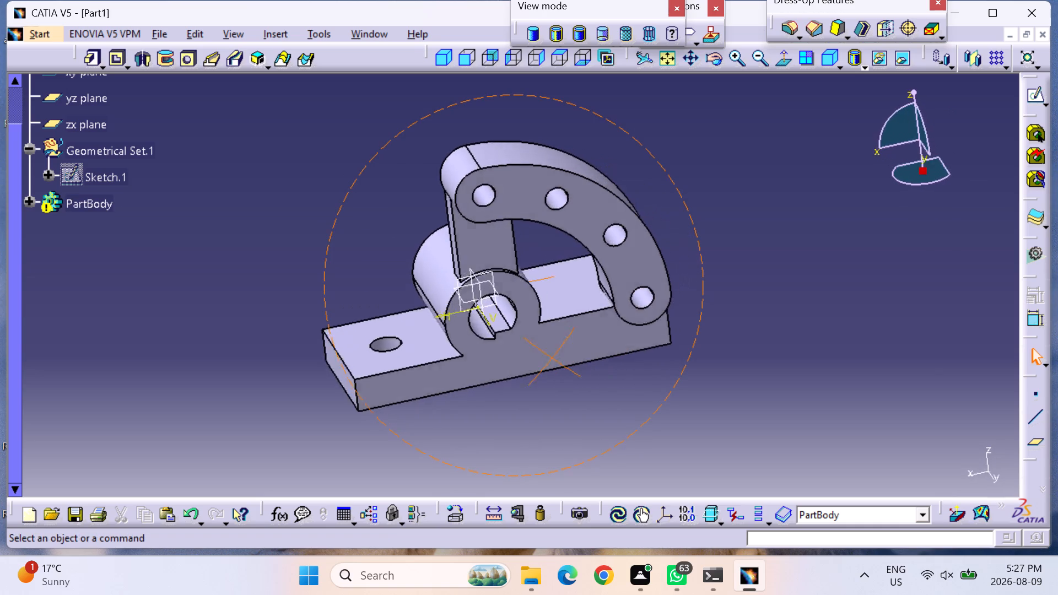
middle_drag(549, 359, 539, 367)
right_drag(549, 359, 565, 375)
middle_drag(539, 367, 565, 375)
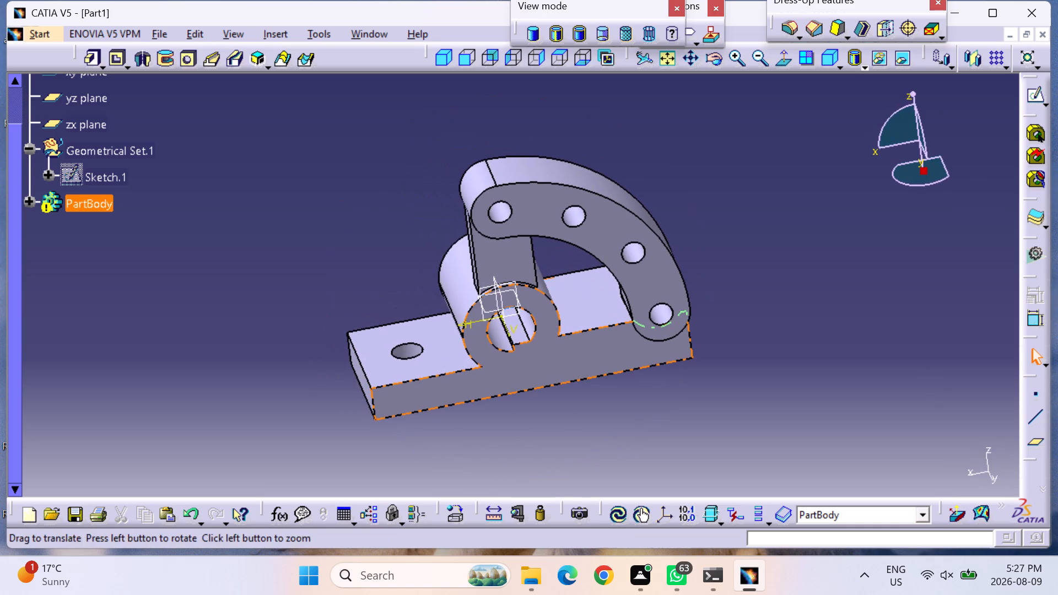
right_drag(565, 375, 565, 375)
middle_drag(565, 375, 565, 375)
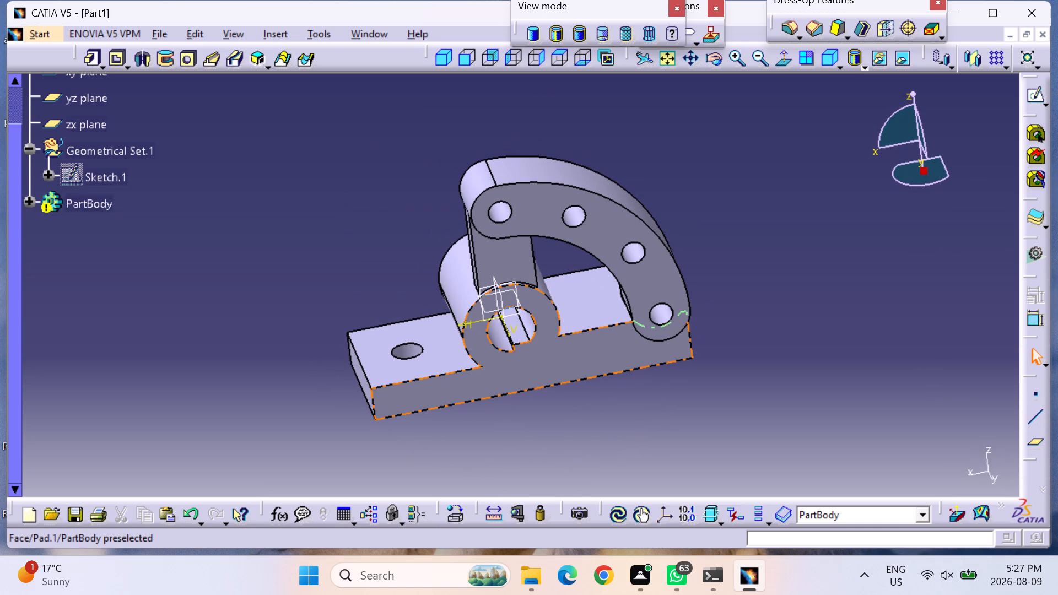
click(592, 293)
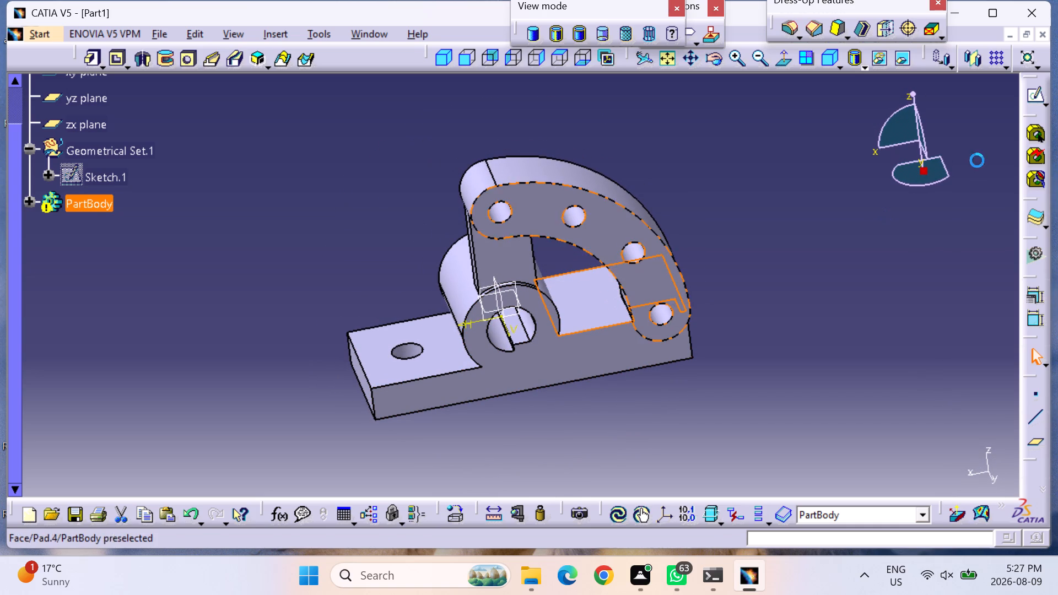
click(1038, 94)
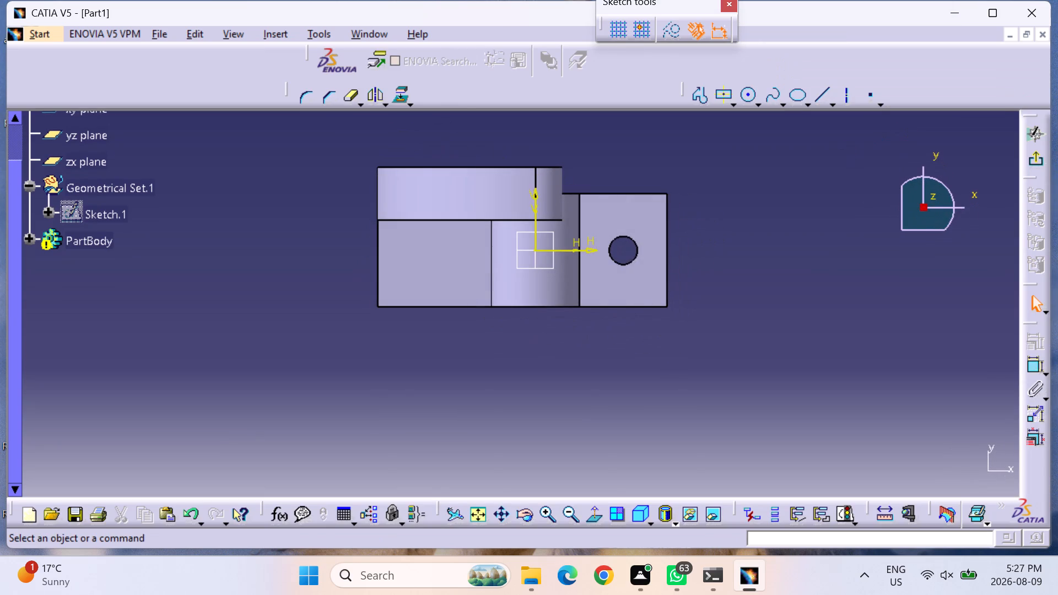
click(748, 90)
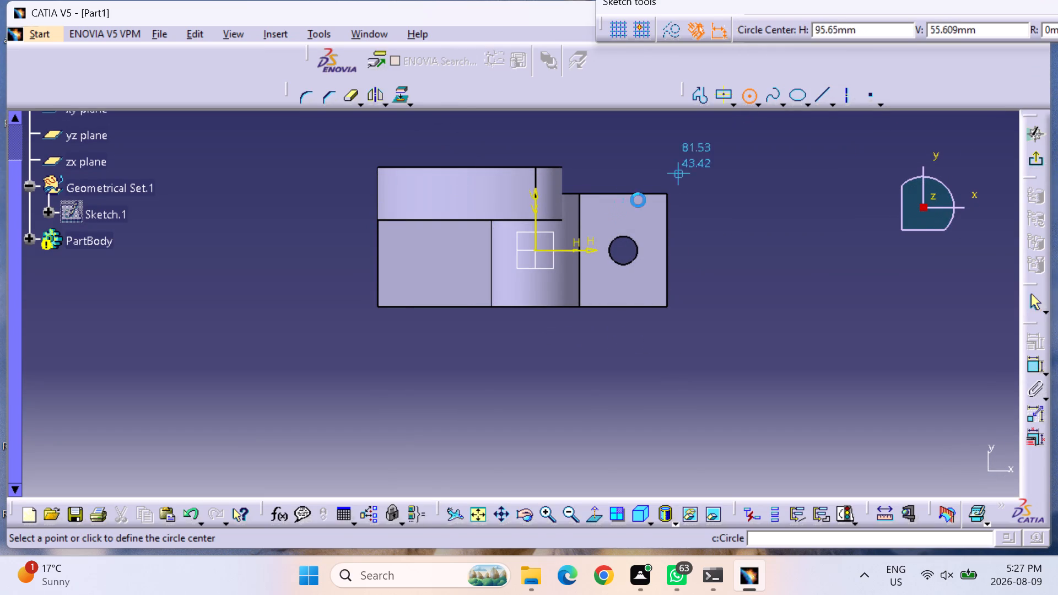
click(424, 244)
click(436, 255)
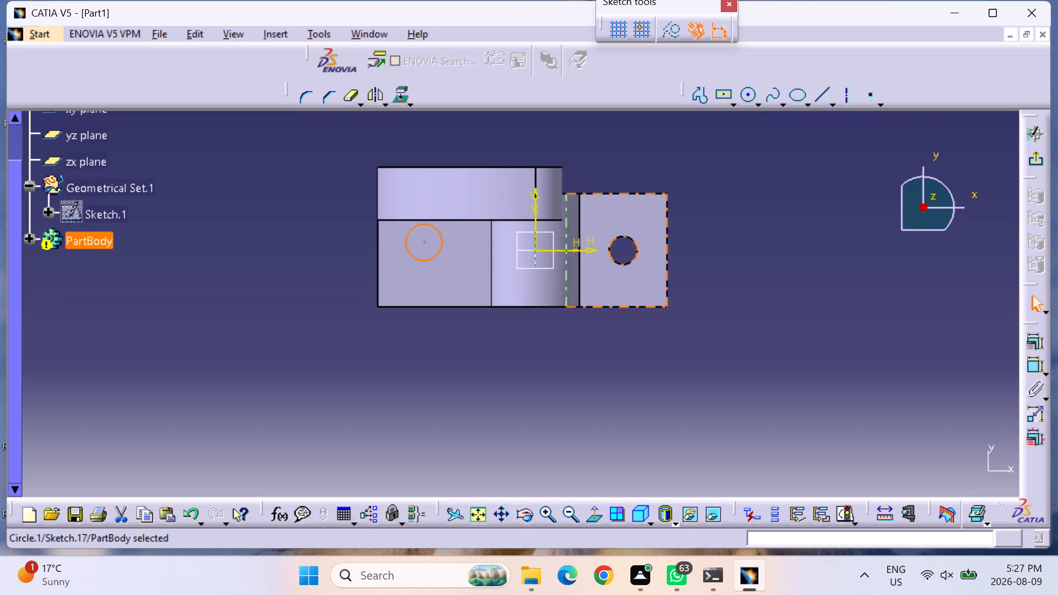
Dimension the sketched circle and set its diameter to 16 mm.
click(1035, 367)
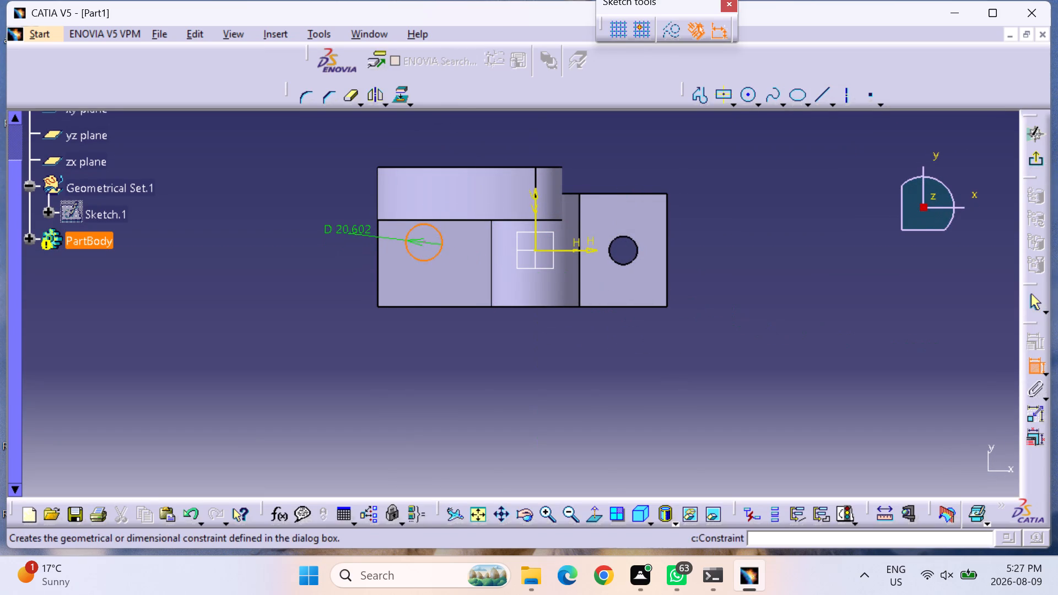
click(348, 234)
double_click(351, 230)
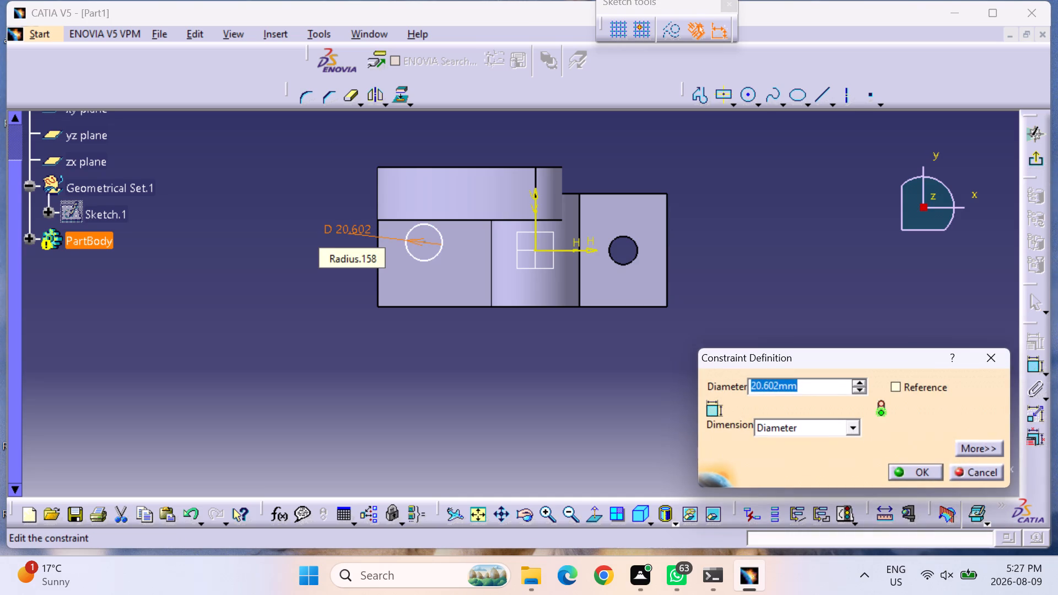
key(1)
key(6)
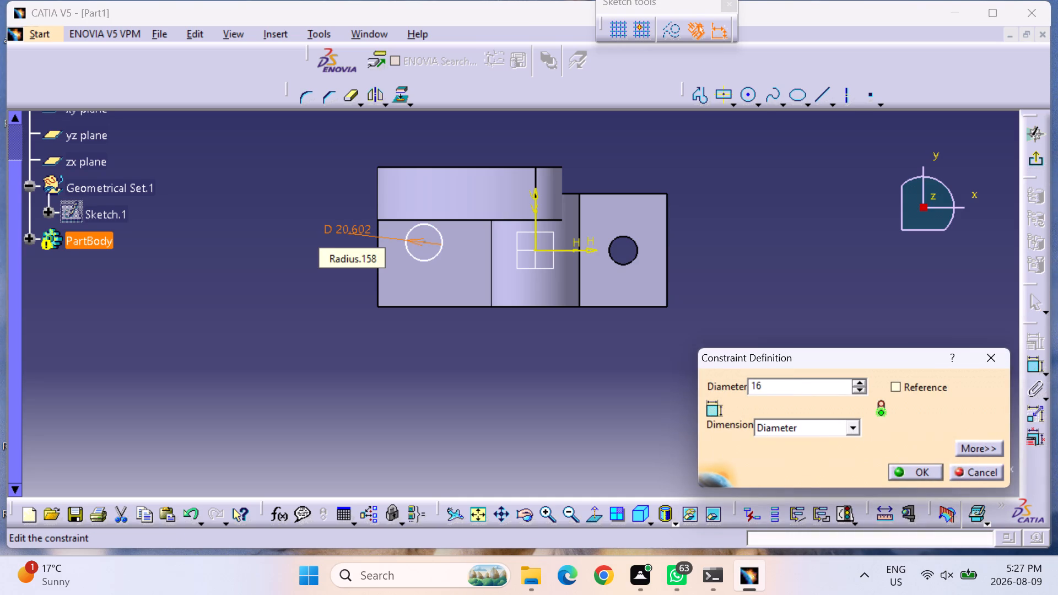
key(Return)
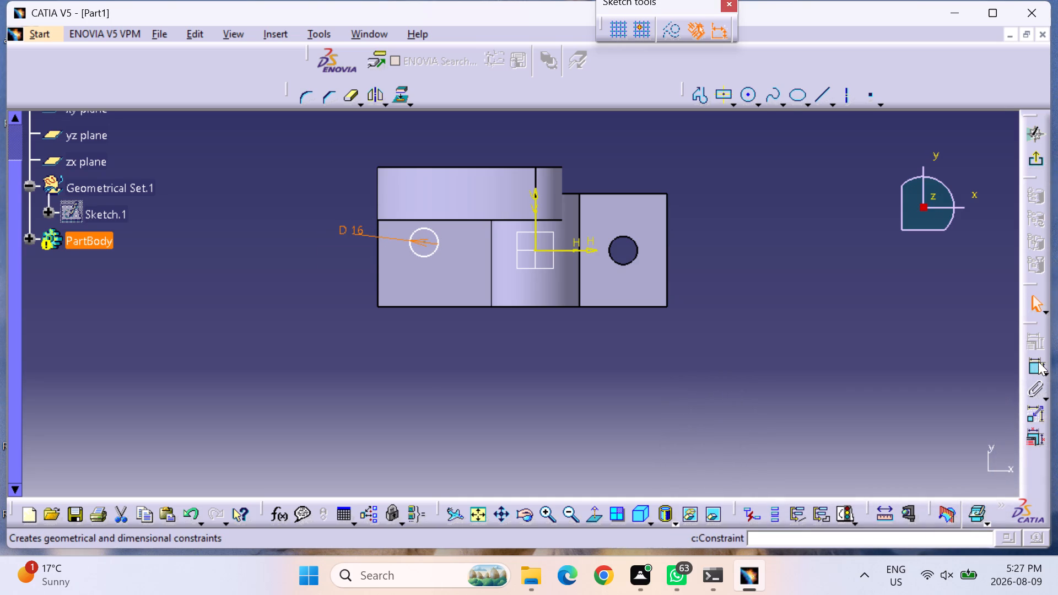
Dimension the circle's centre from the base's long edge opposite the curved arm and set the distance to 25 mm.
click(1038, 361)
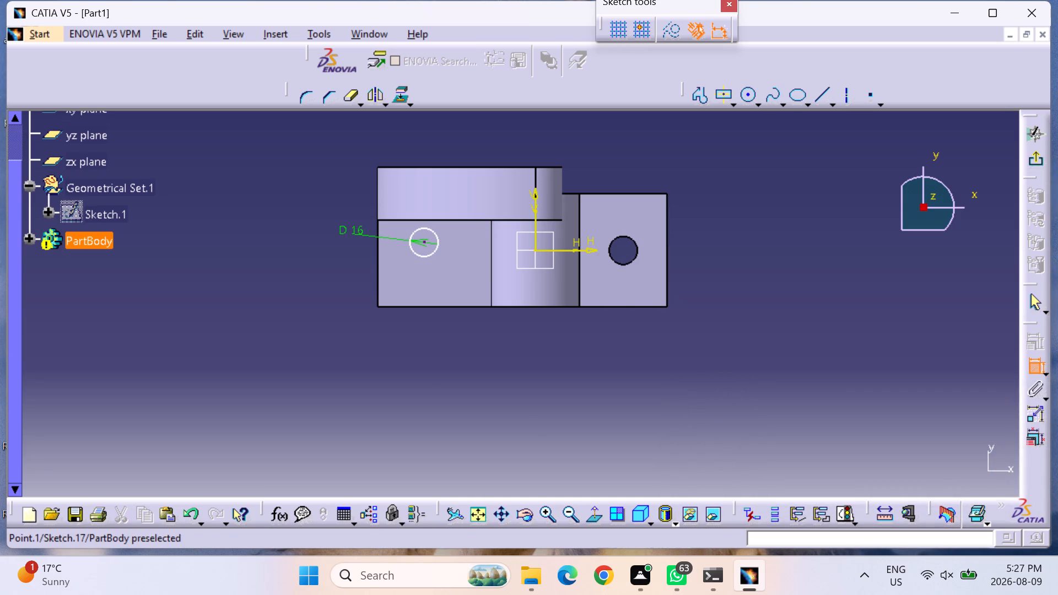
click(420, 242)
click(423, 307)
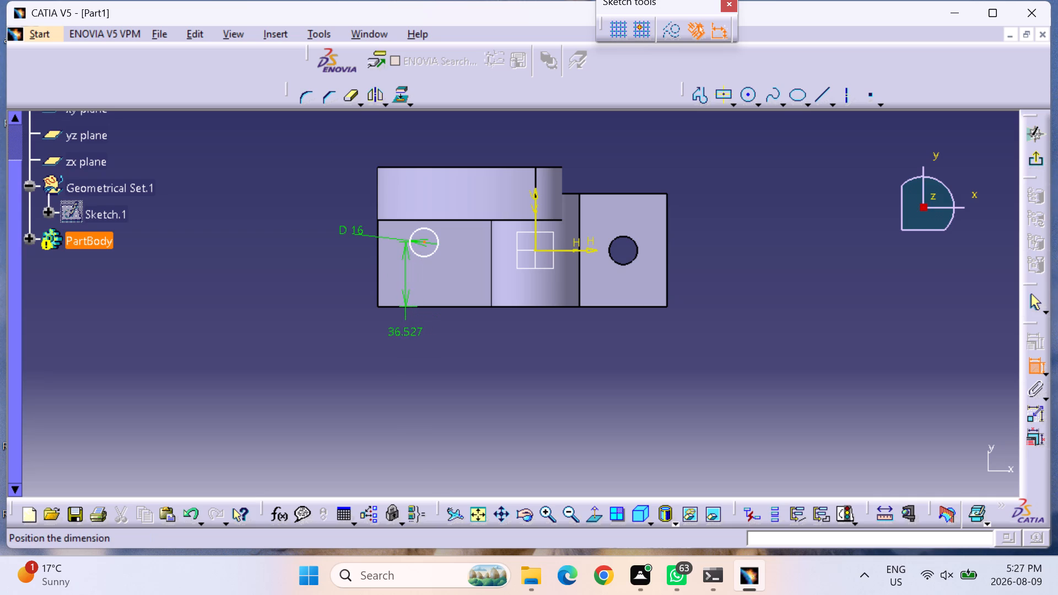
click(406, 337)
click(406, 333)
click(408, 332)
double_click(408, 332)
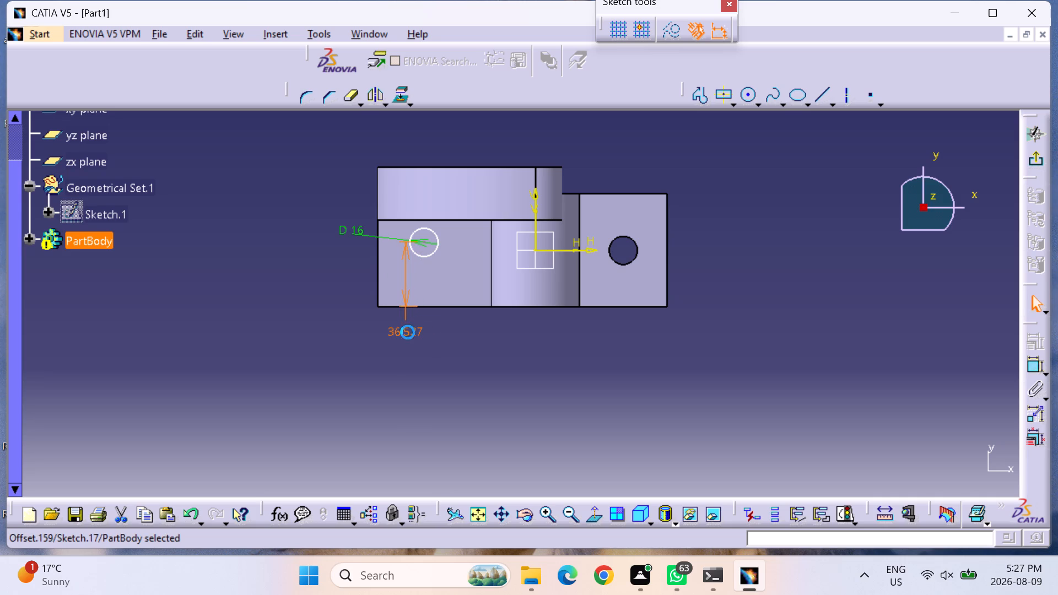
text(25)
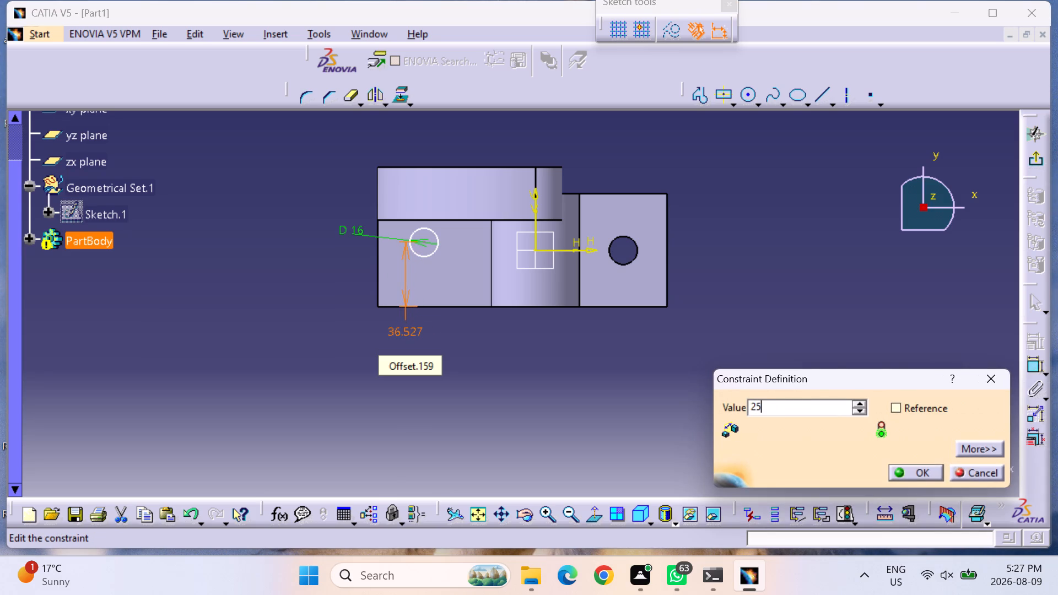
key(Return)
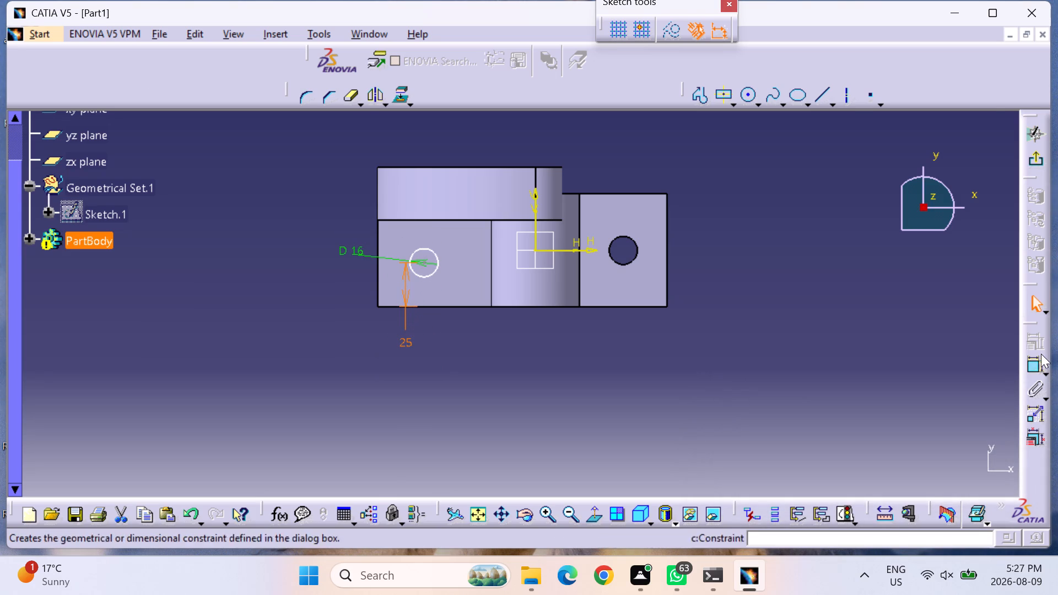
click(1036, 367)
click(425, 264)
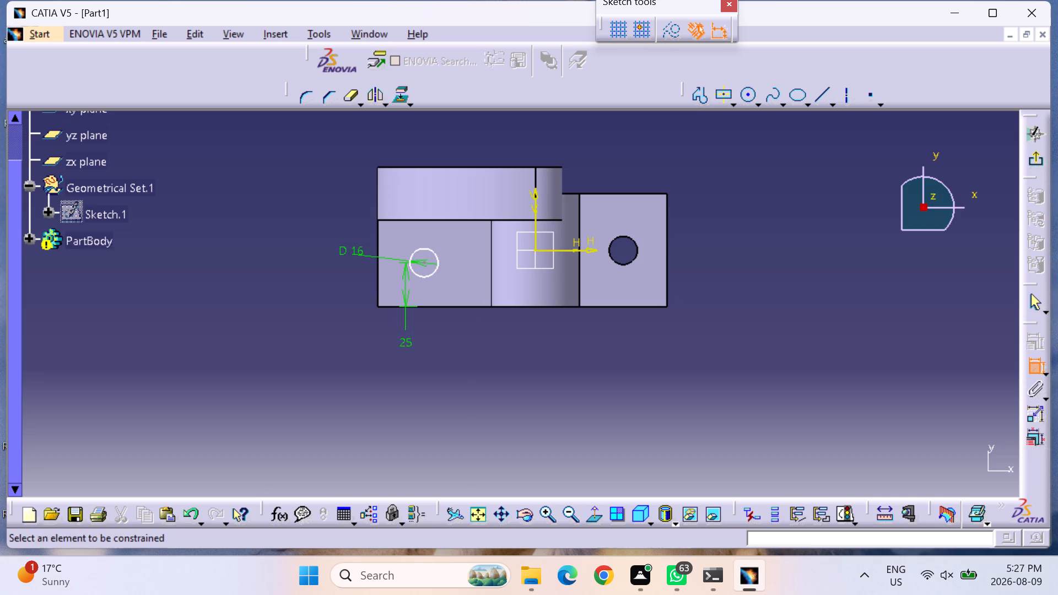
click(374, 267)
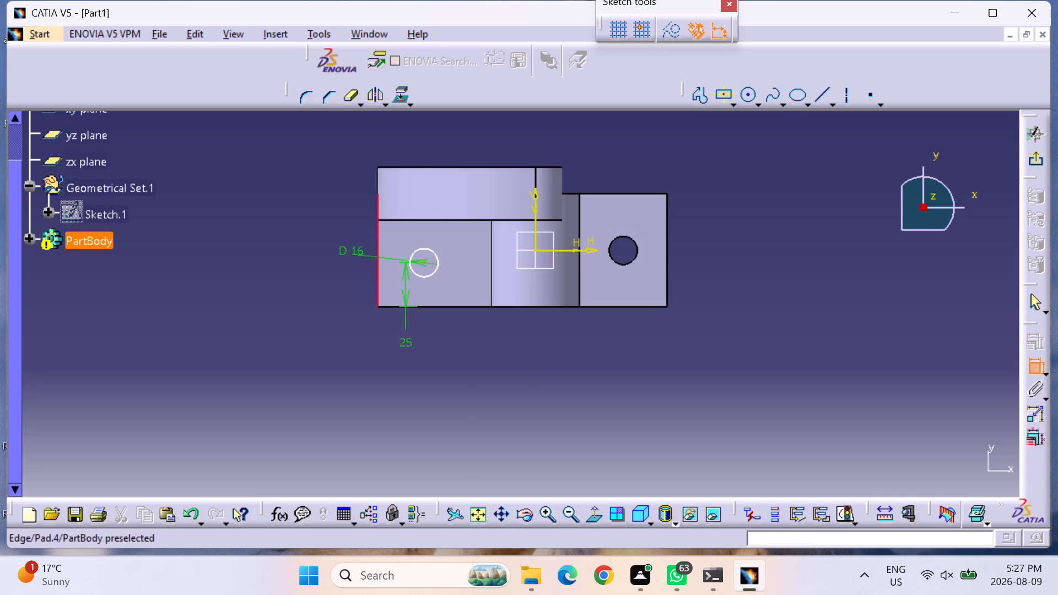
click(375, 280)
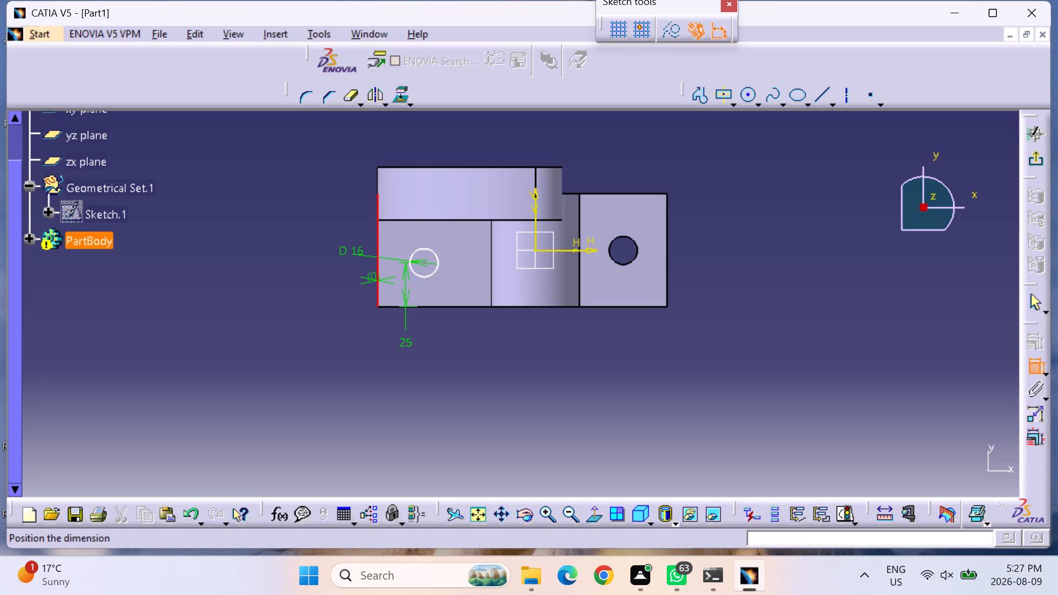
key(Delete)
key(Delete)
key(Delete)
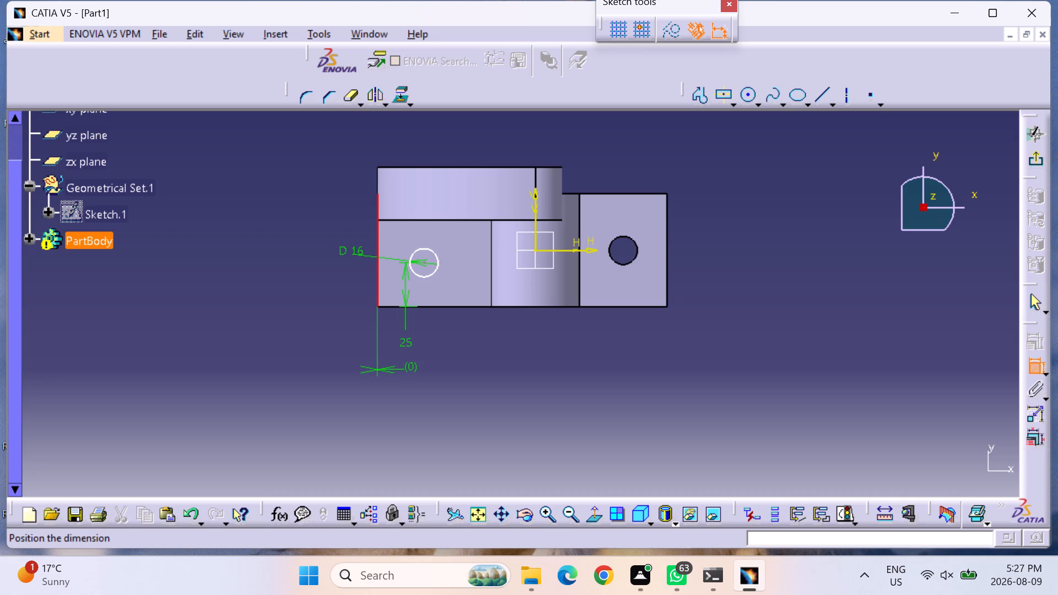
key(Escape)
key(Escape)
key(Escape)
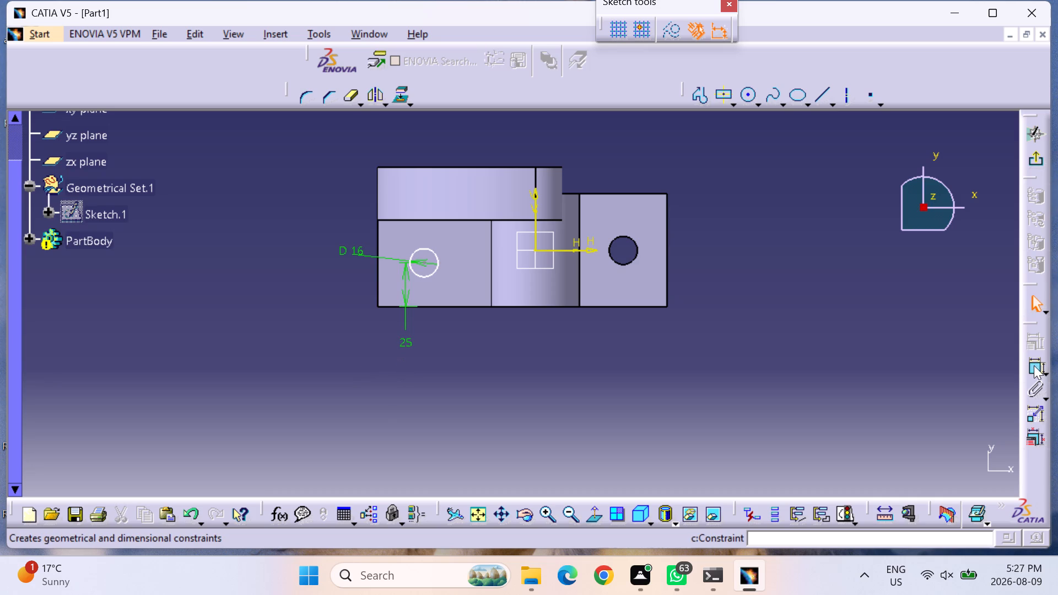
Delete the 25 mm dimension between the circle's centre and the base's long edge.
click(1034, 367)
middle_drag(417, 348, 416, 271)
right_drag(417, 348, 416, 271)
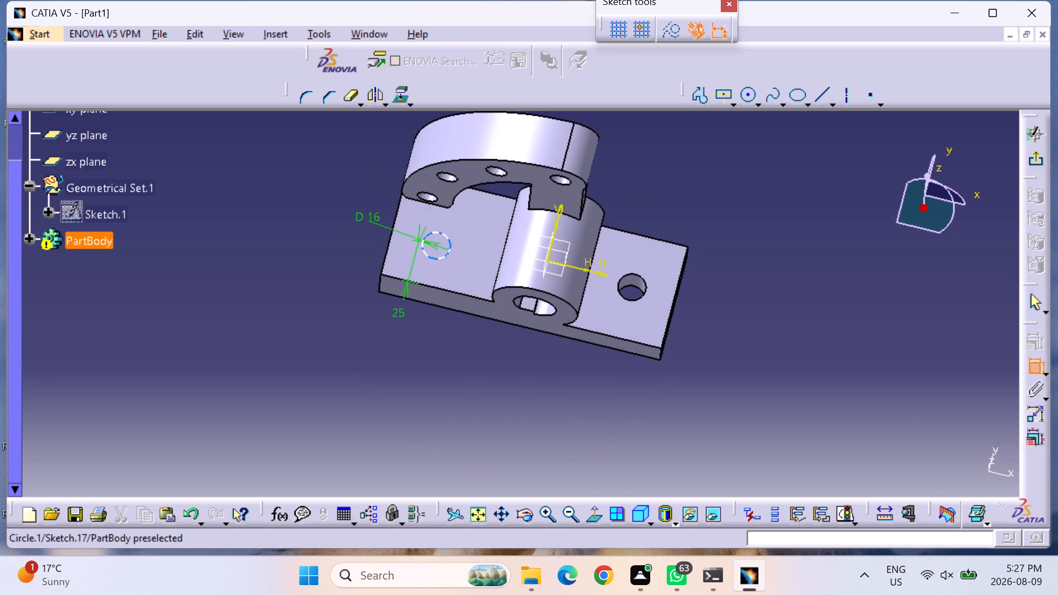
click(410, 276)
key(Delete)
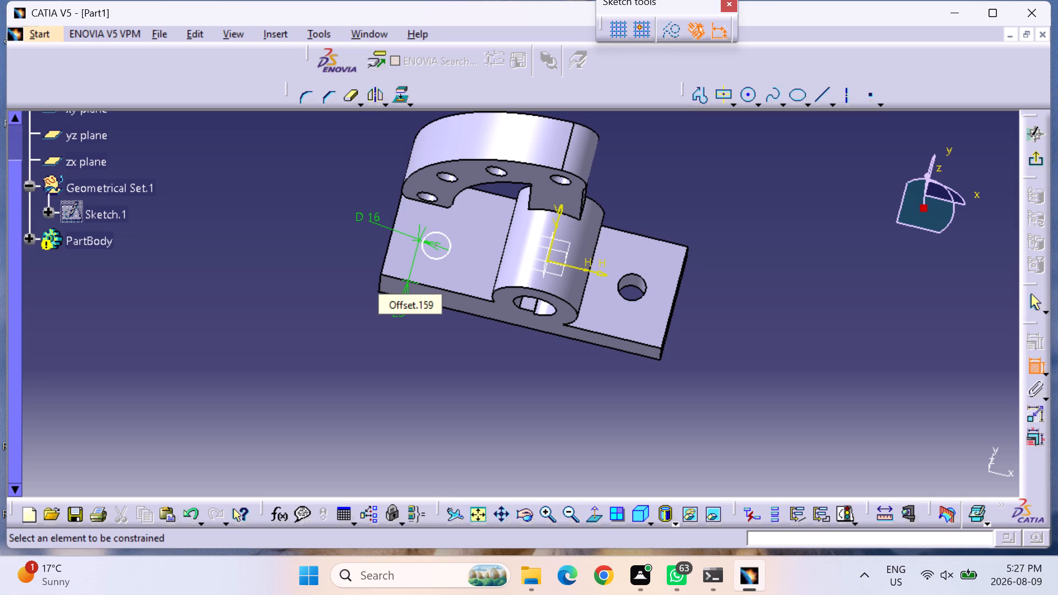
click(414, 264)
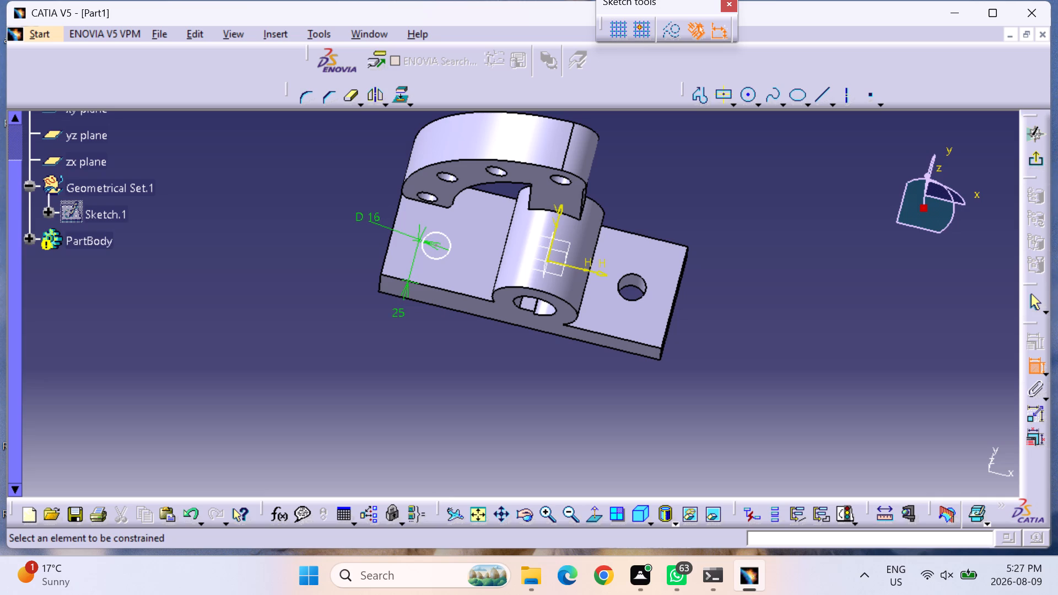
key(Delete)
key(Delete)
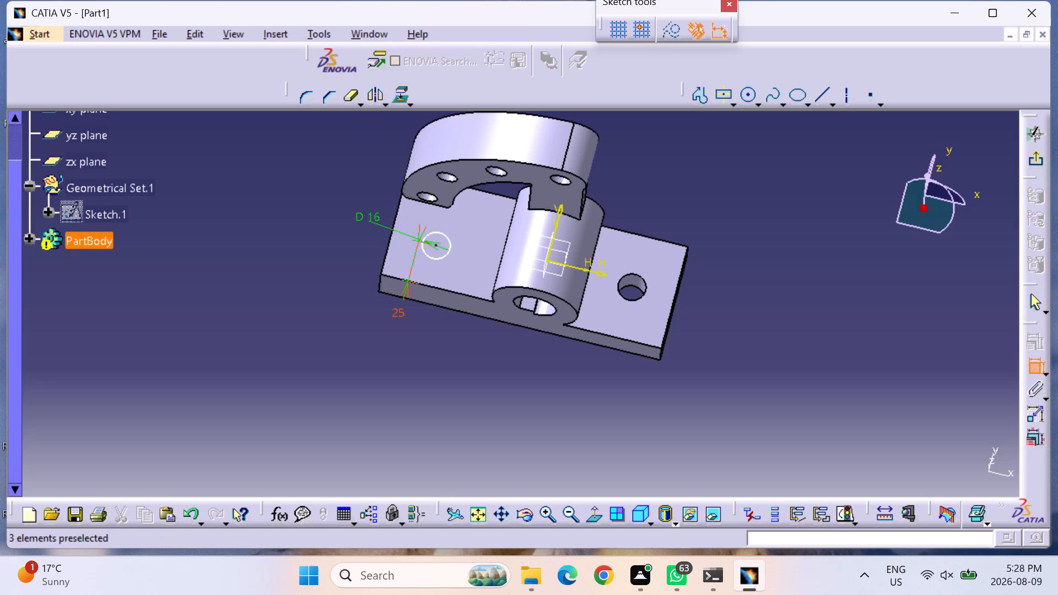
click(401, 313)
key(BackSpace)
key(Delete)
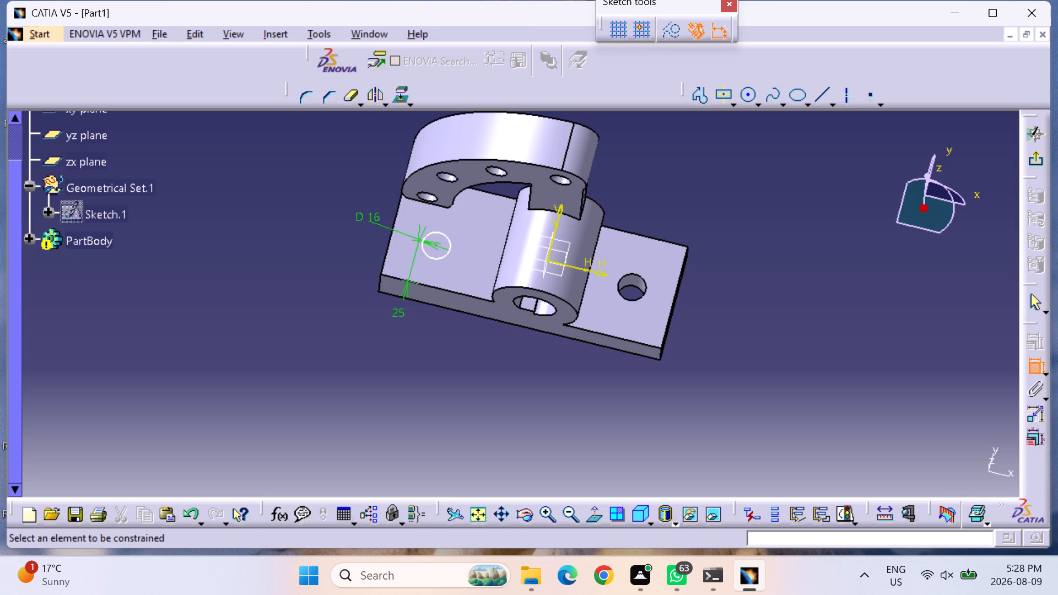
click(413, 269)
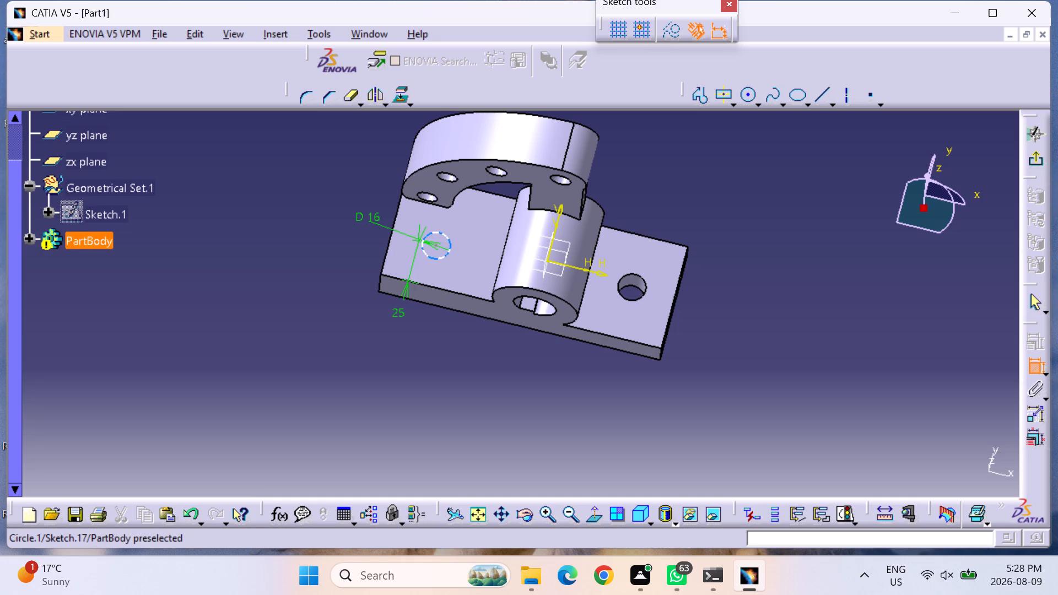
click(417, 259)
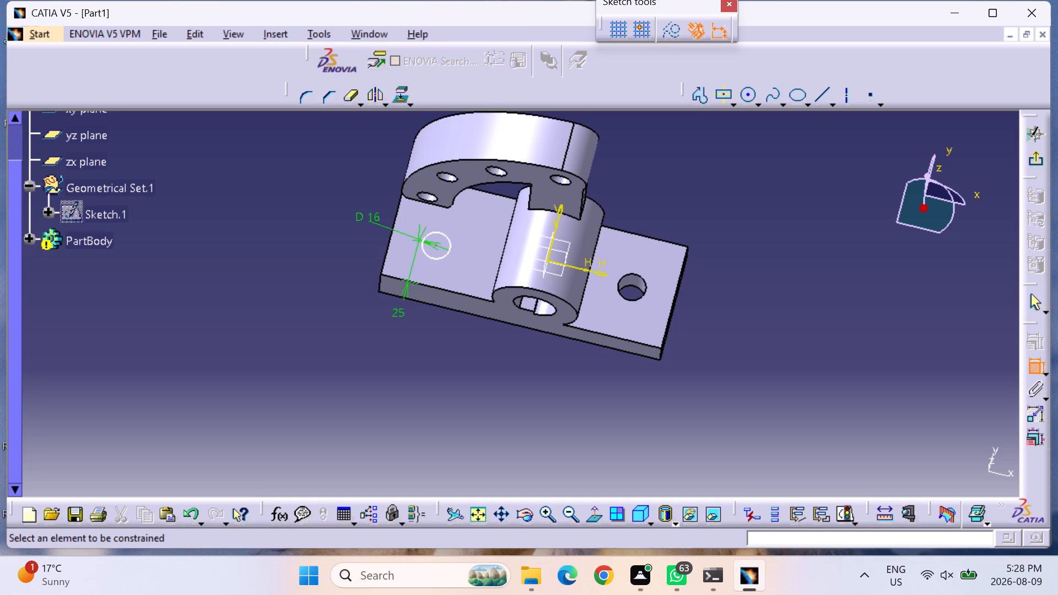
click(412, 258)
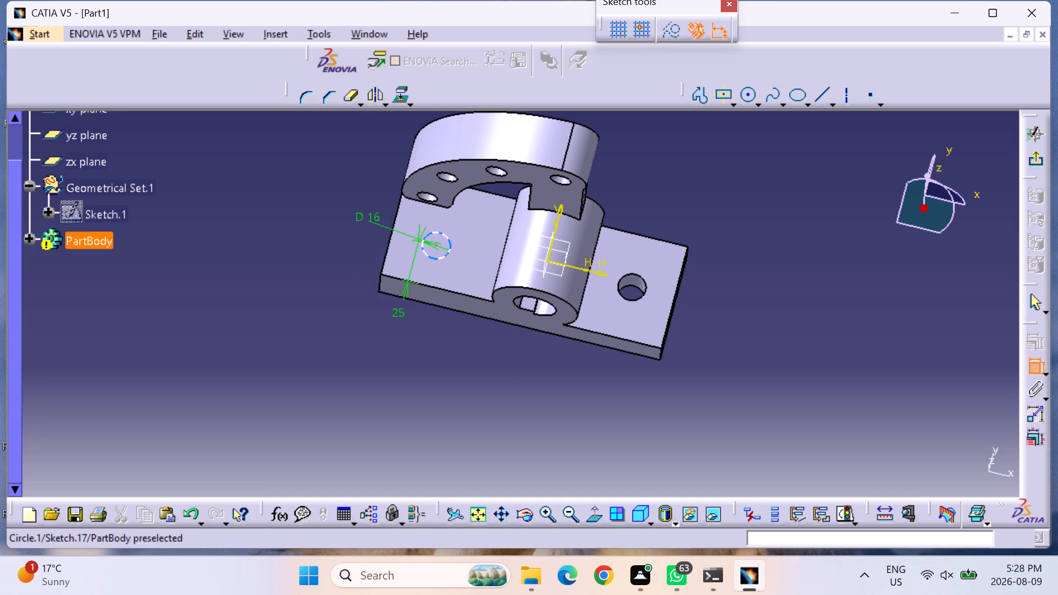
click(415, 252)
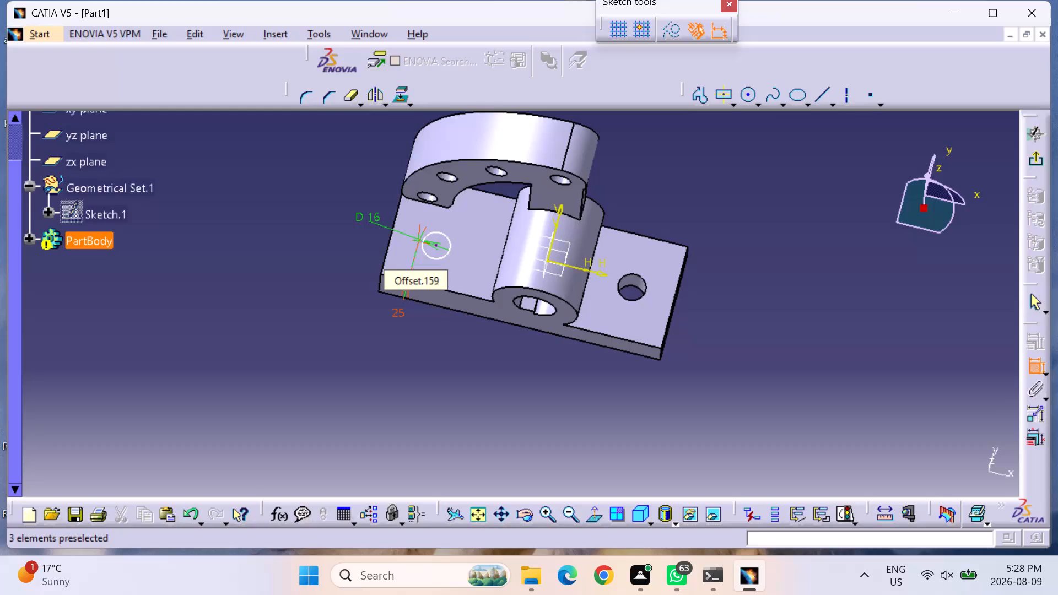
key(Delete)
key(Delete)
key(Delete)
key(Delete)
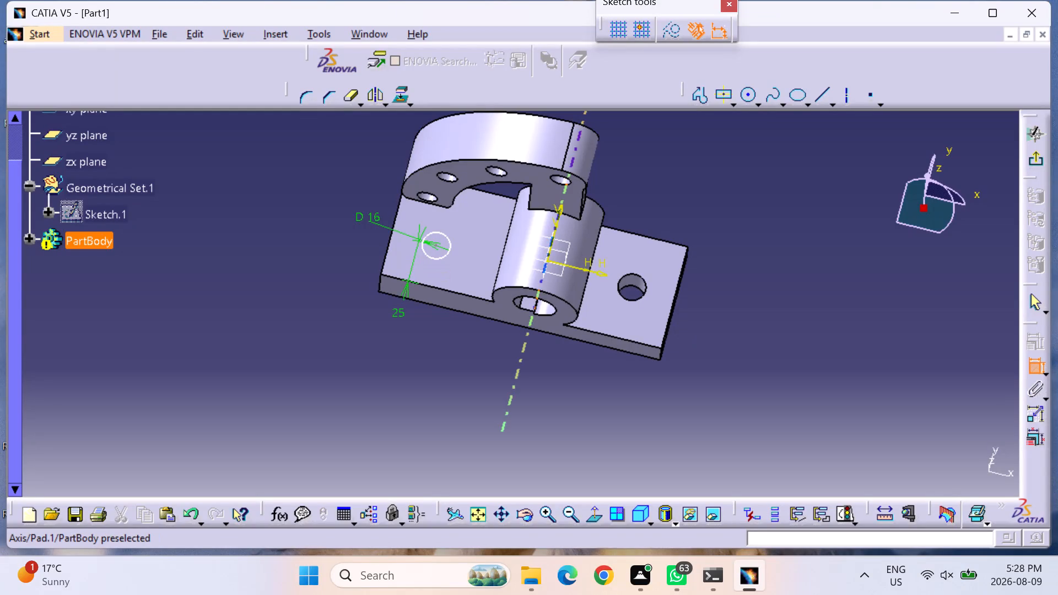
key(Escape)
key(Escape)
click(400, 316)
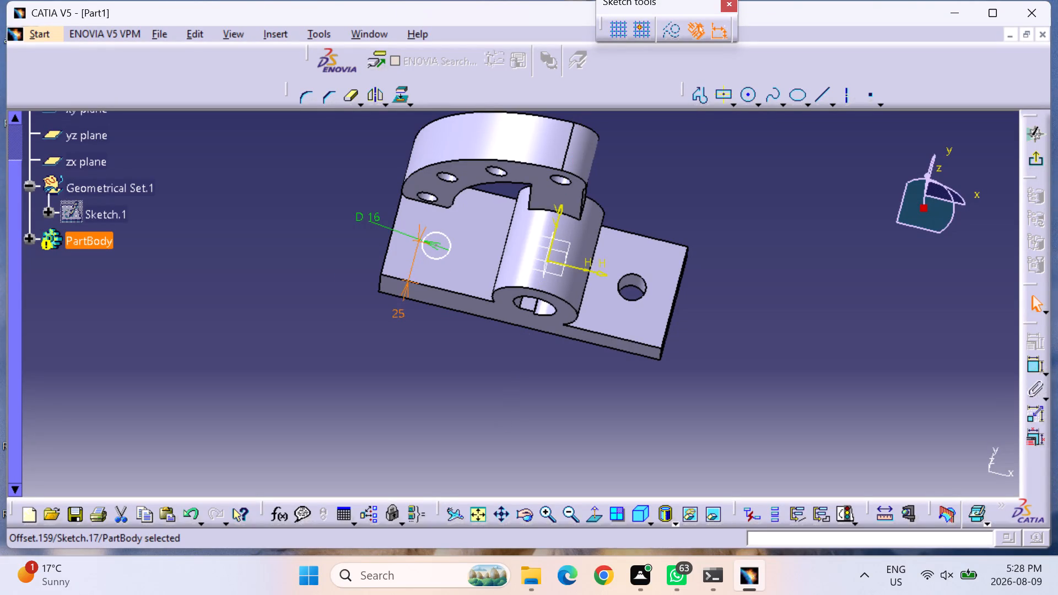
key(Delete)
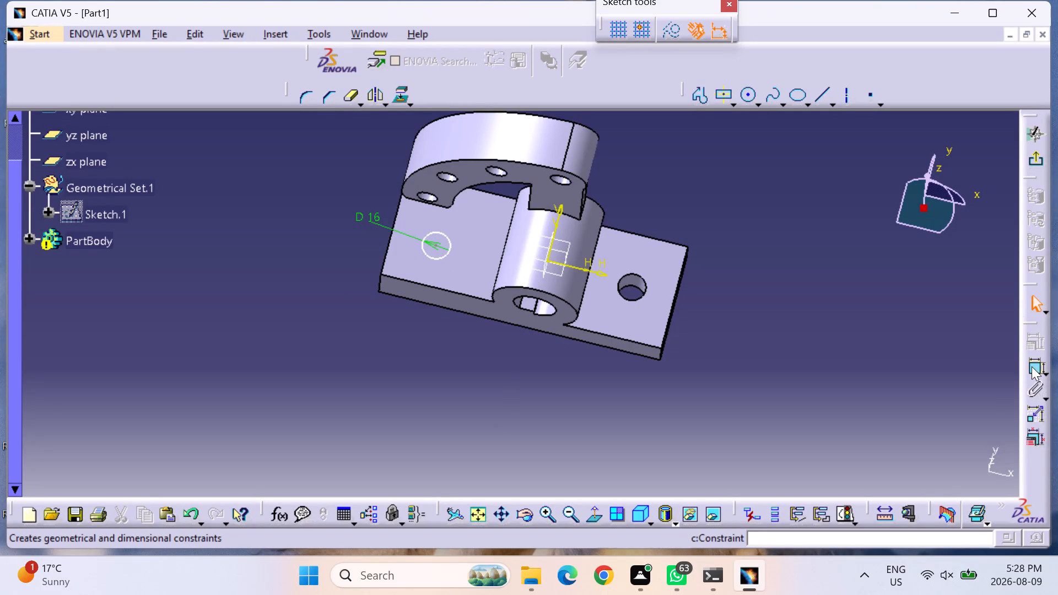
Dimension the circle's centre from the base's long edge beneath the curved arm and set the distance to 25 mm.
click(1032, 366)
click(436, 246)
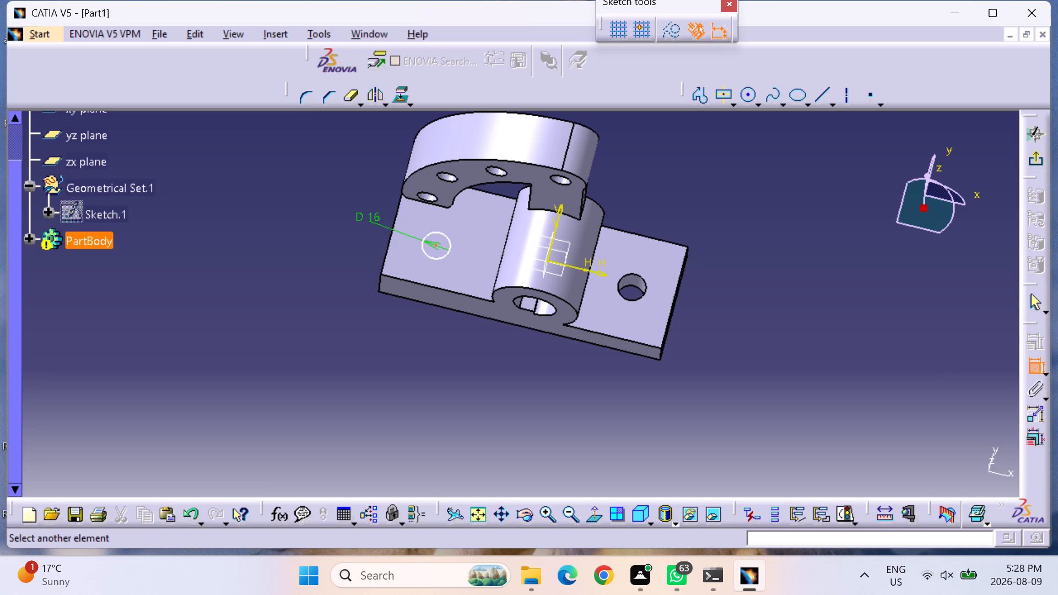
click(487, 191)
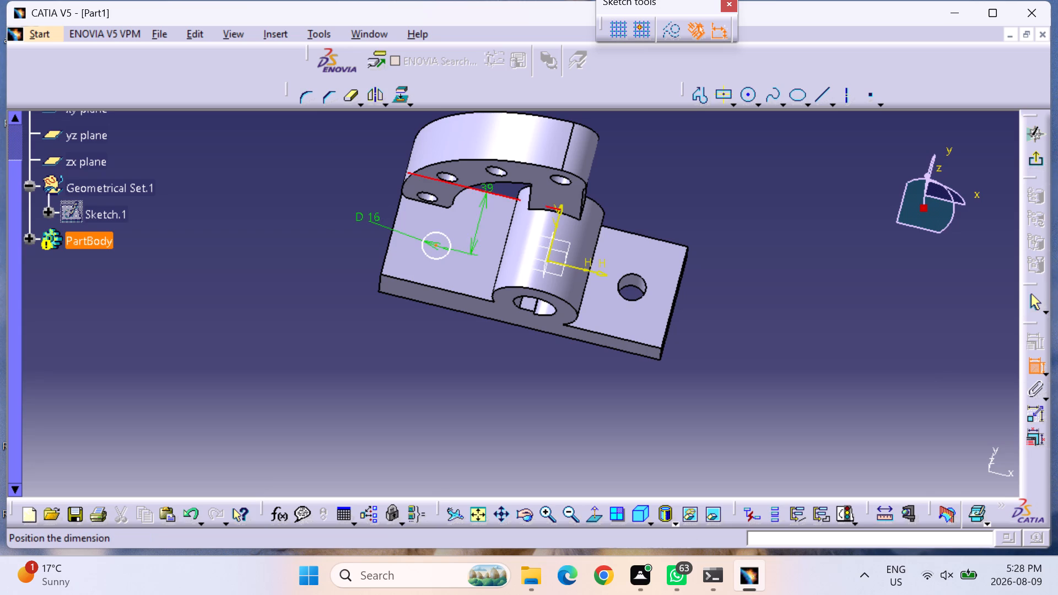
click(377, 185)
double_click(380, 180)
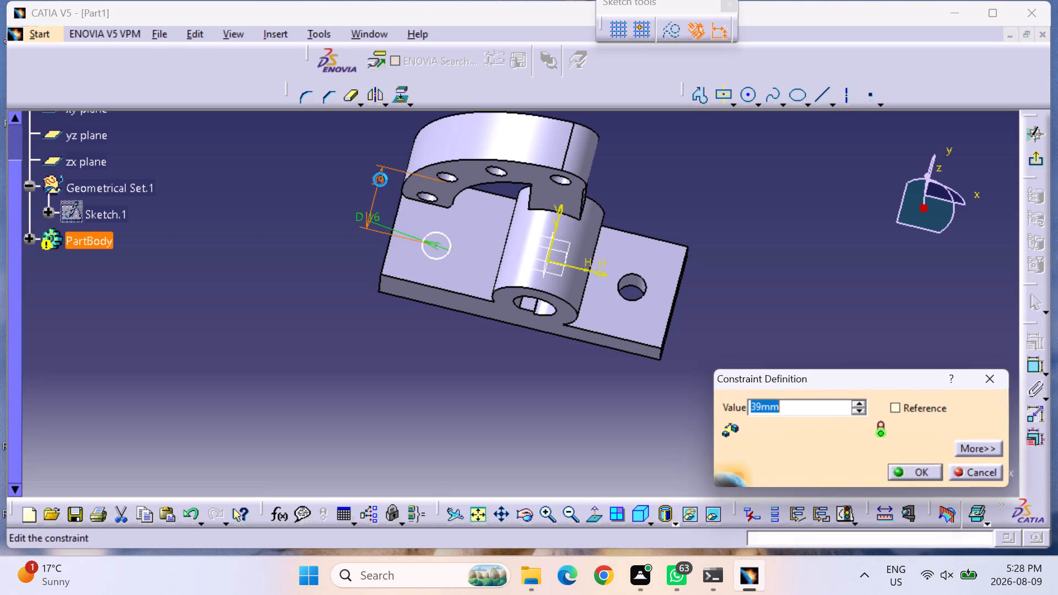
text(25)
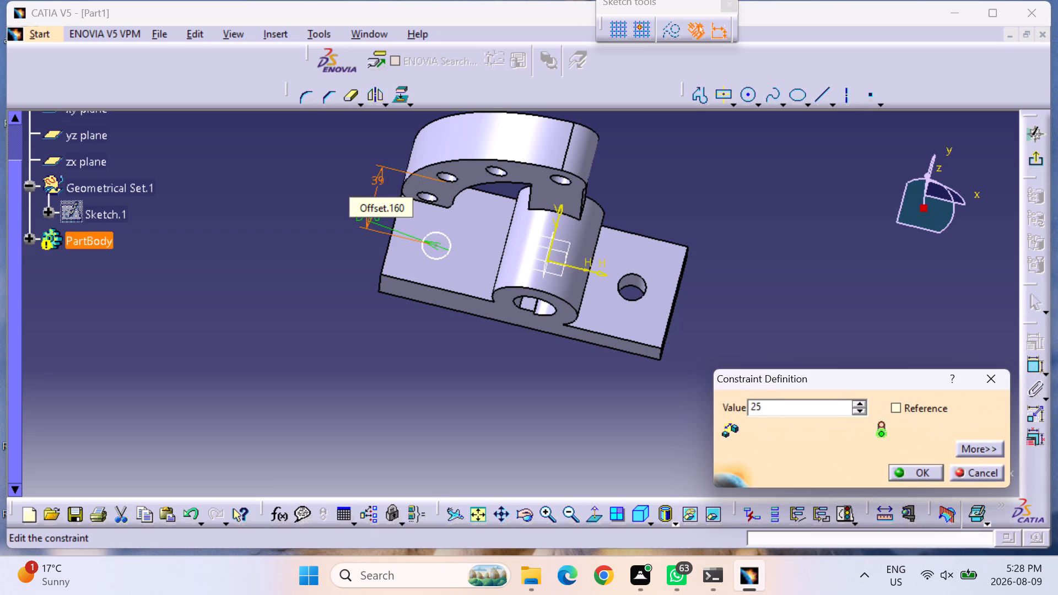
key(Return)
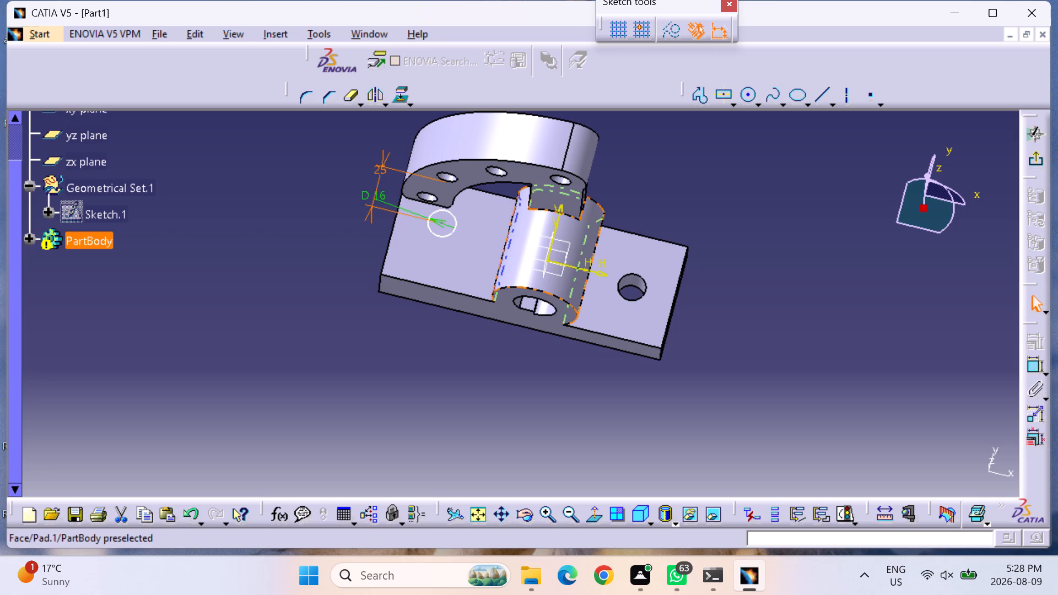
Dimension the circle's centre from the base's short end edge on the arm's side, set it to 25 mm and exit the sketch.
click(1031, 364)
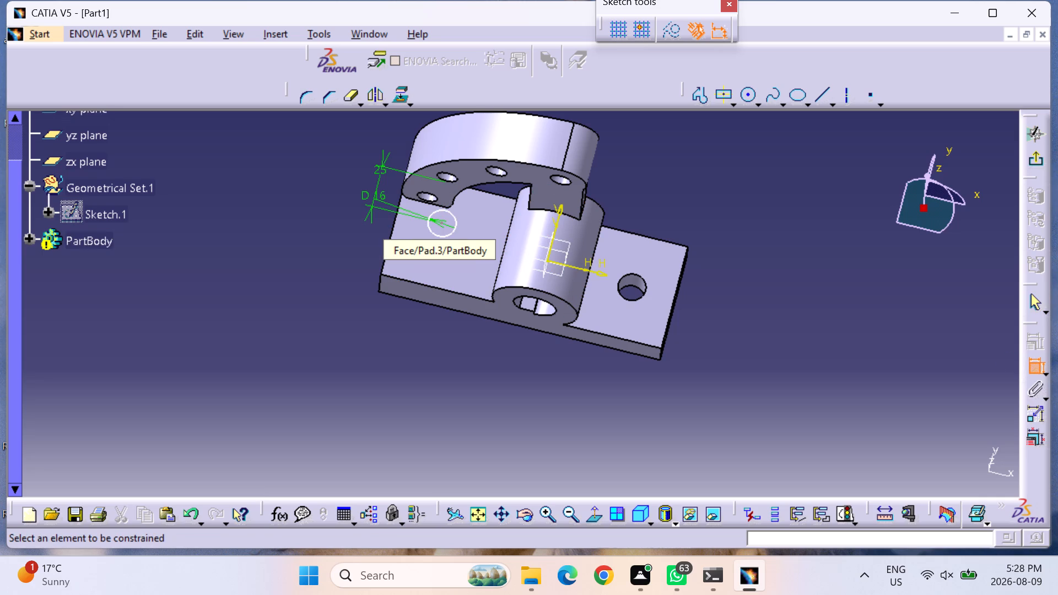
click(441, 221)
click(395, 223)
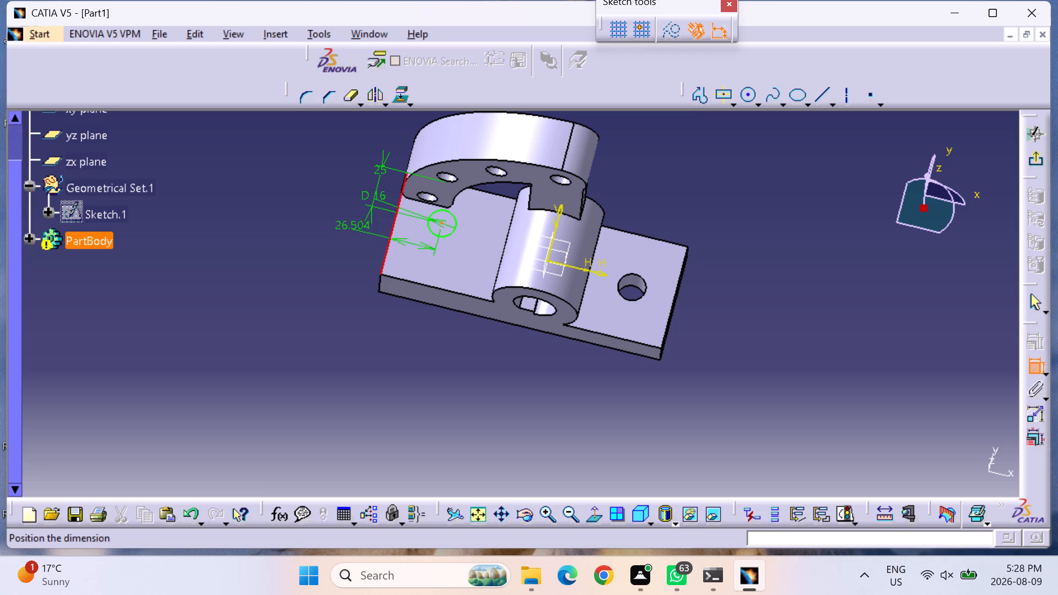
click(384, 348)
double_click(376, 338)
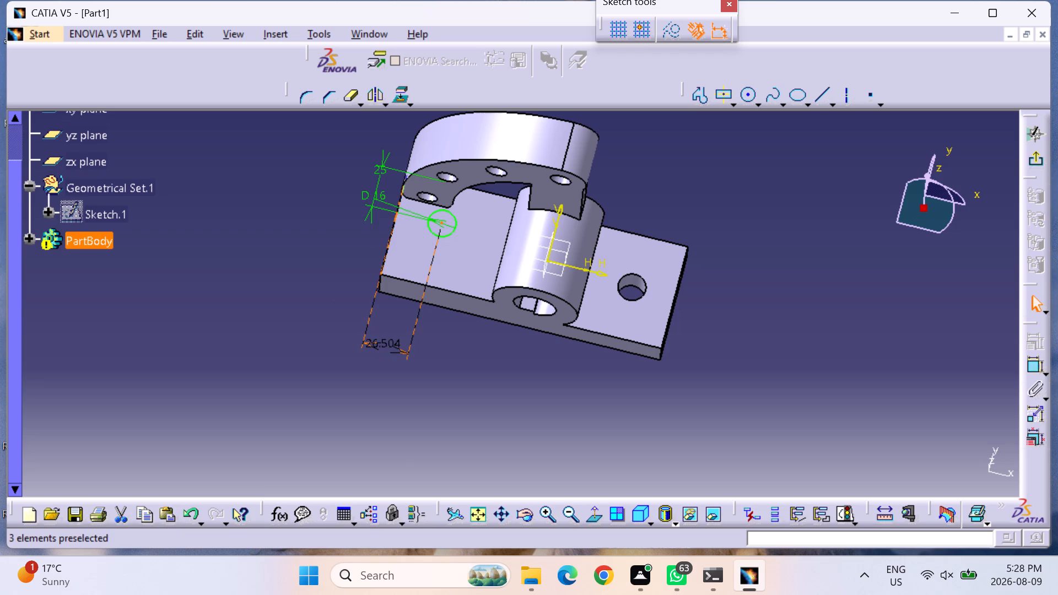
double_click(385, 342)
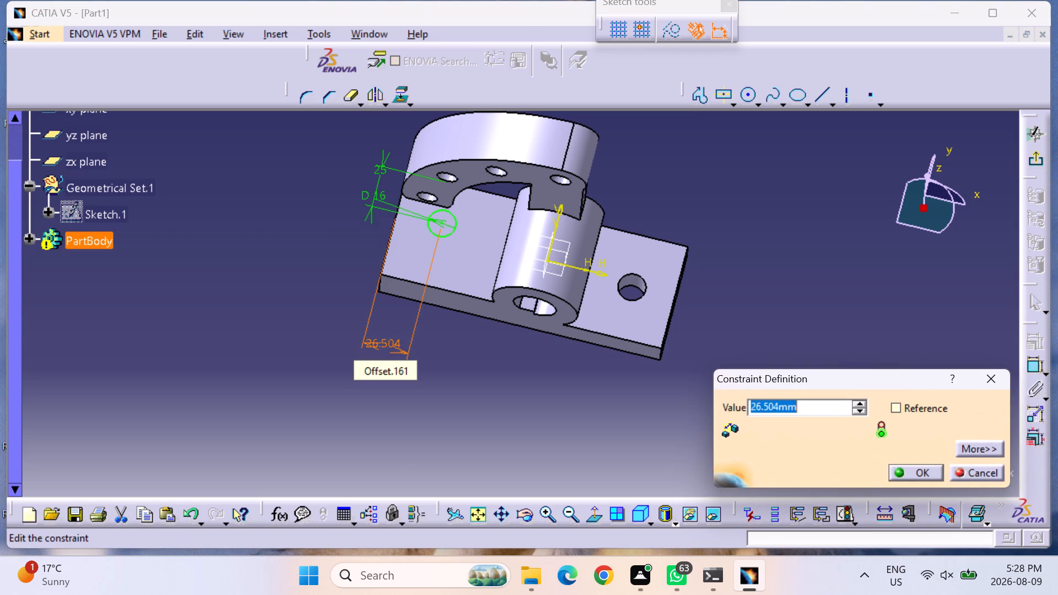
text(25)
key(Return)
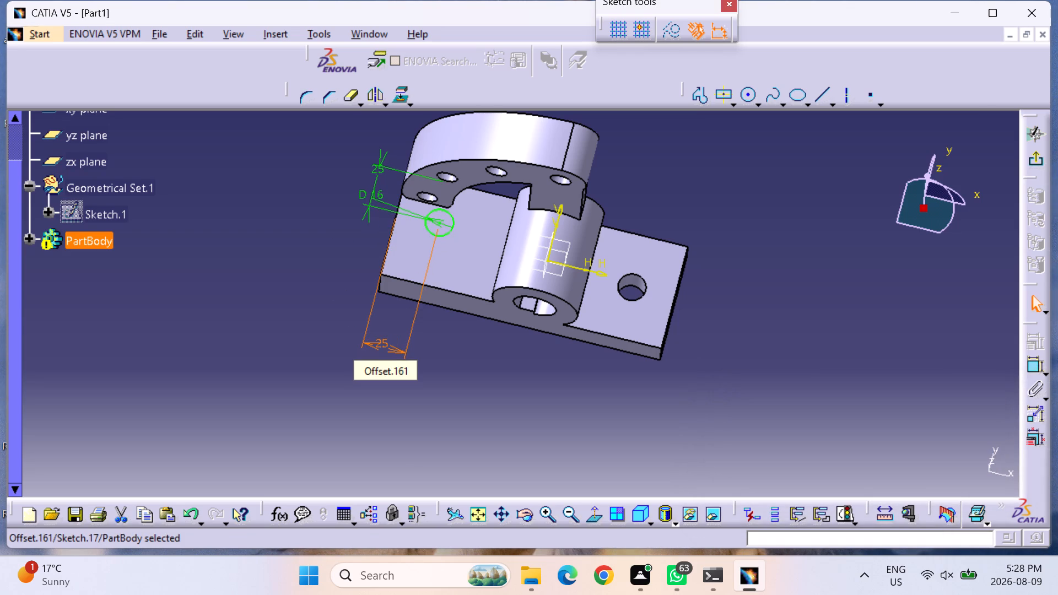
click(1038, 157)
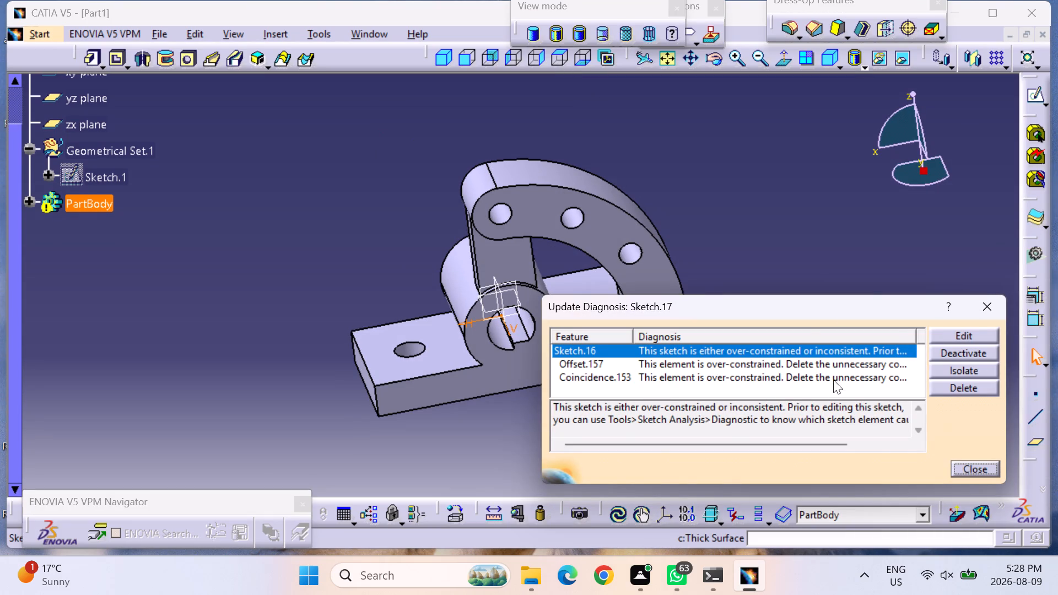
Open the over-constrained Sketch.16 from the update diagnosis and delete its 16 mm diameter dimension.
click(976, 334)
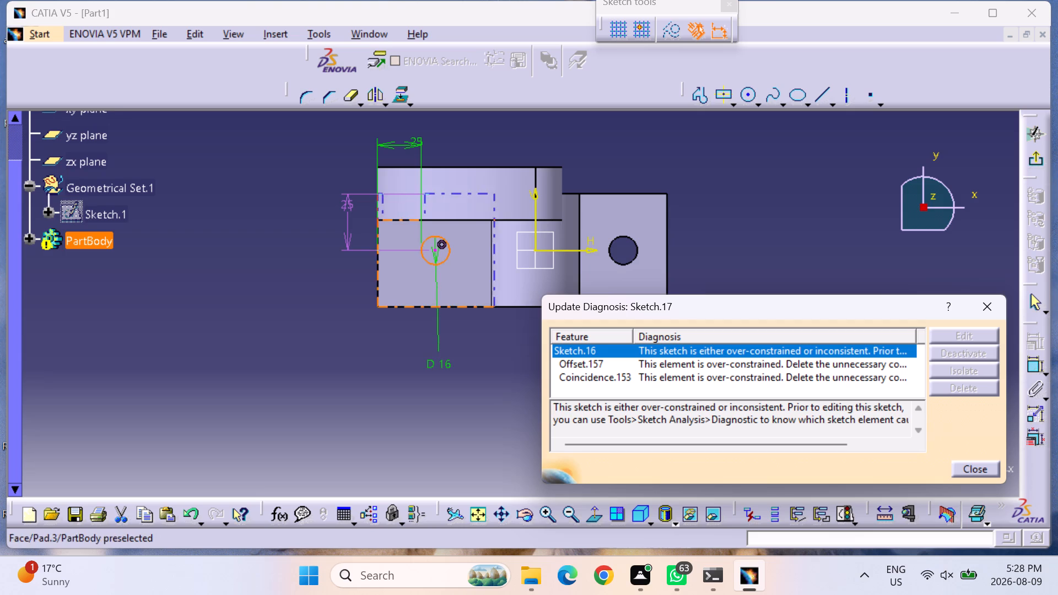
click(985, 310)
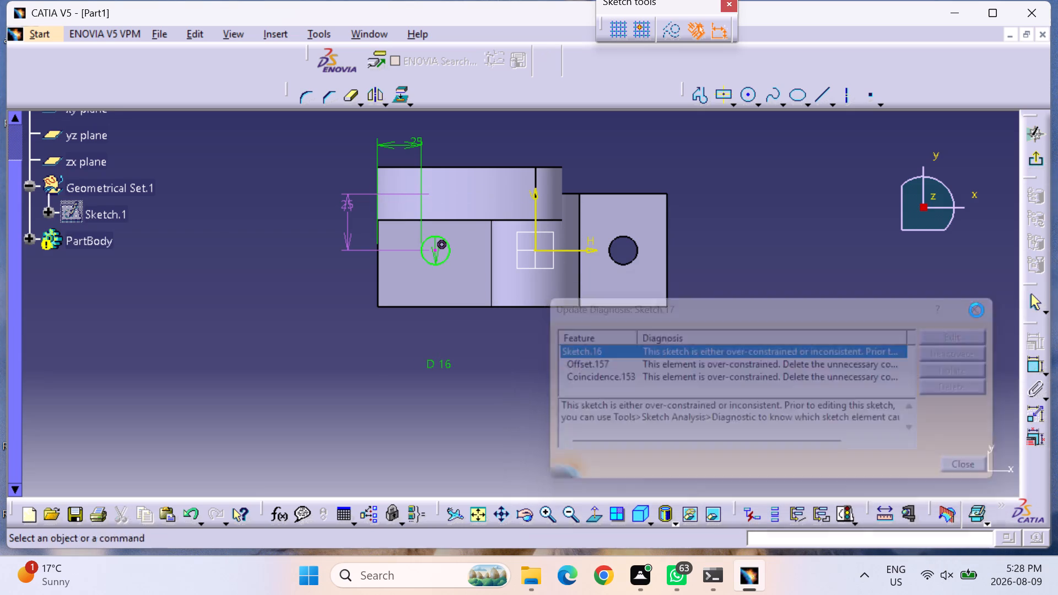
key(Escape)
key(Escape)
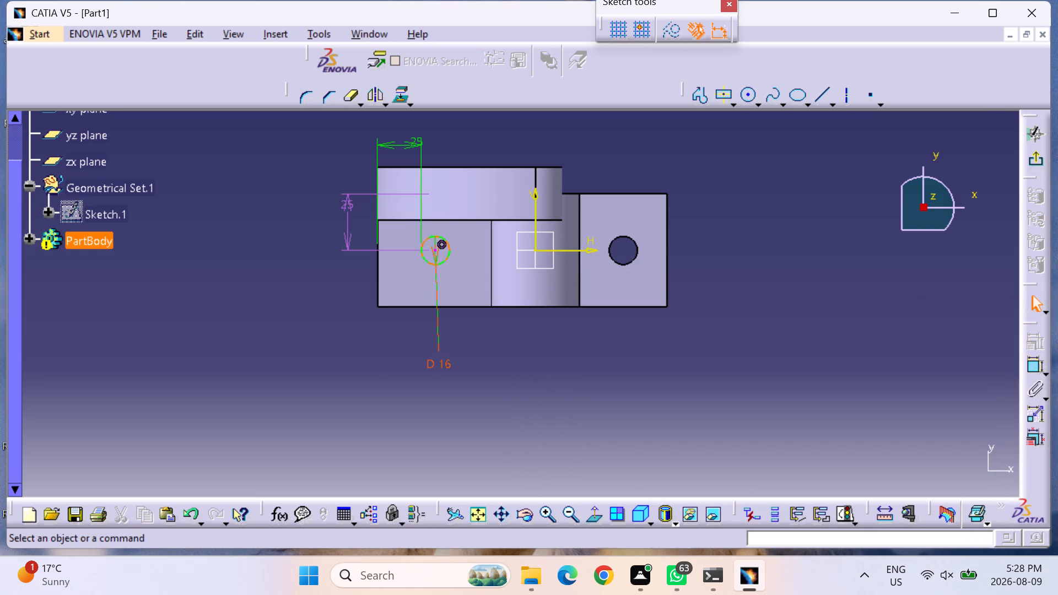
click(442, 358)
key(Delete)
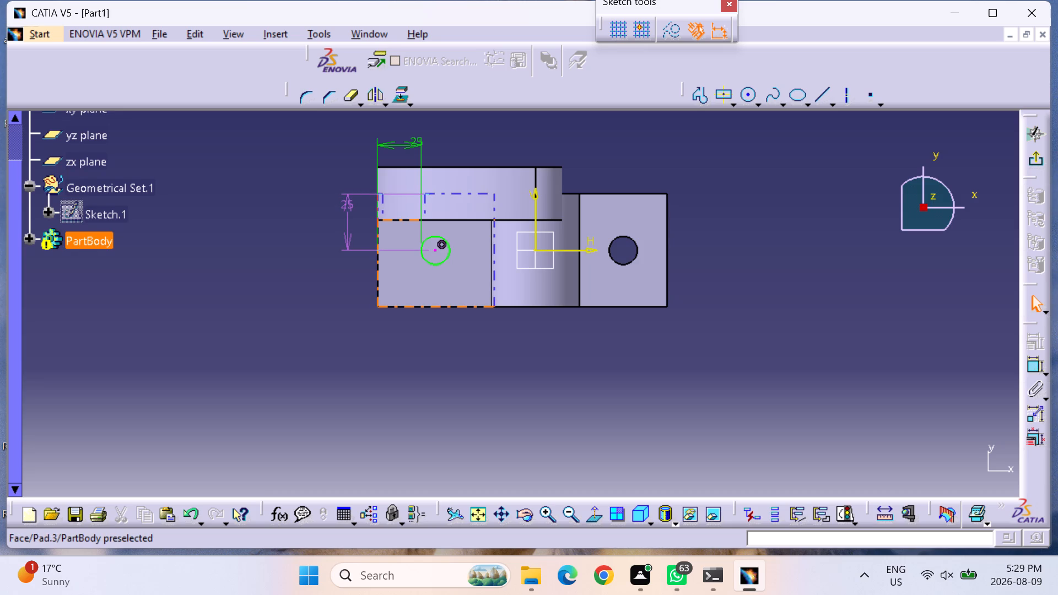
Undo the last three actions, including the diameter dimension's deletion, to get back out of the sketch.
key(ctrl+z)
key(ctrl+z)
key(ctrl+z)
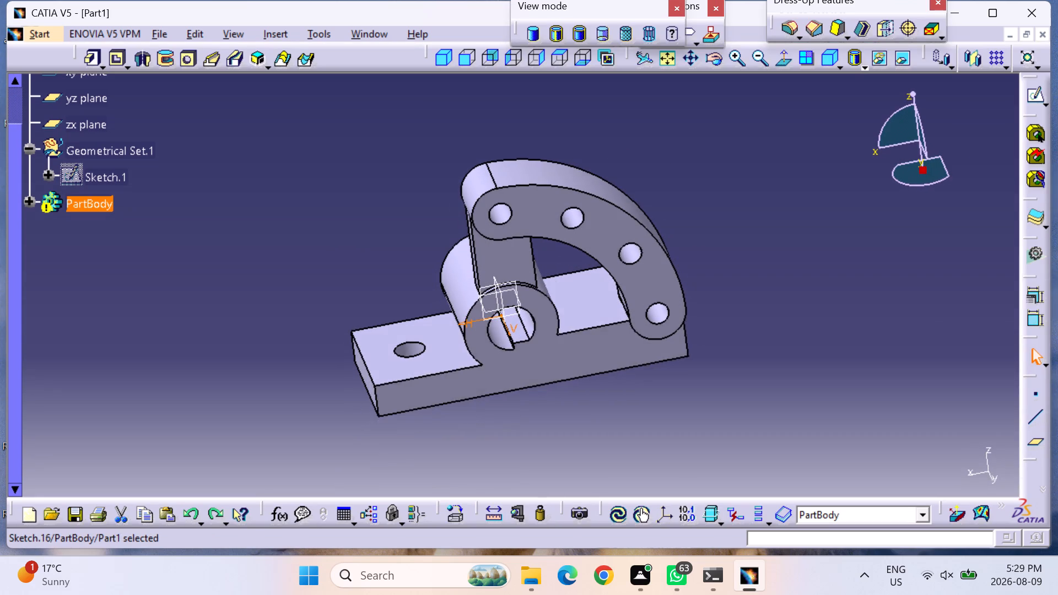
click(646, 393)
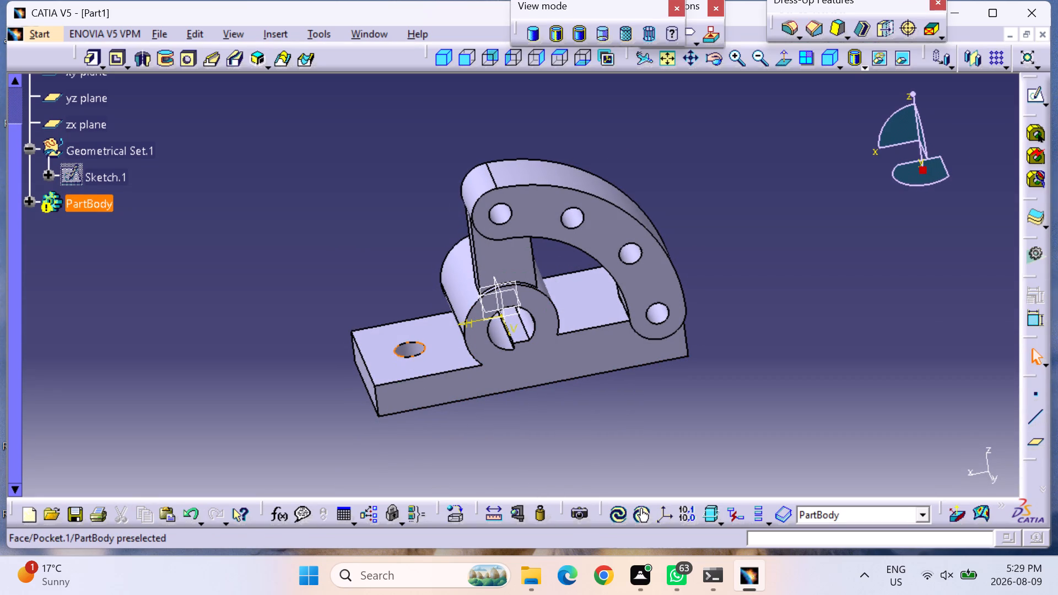
Mirror the existing base hole about the yz plane to the arm's side of the barrel.
click(415, 355)
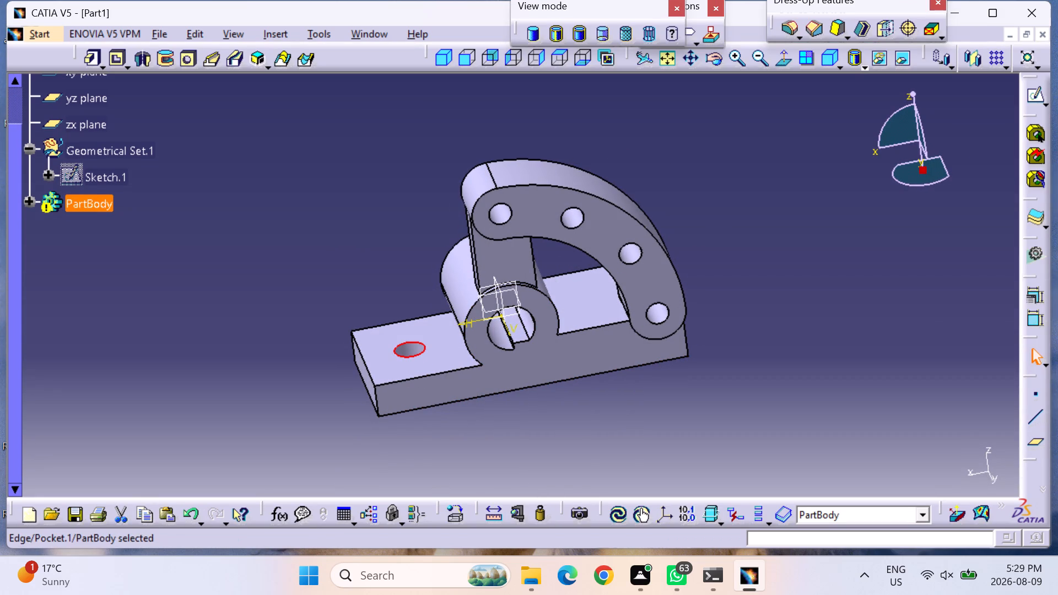
click(969, 64)
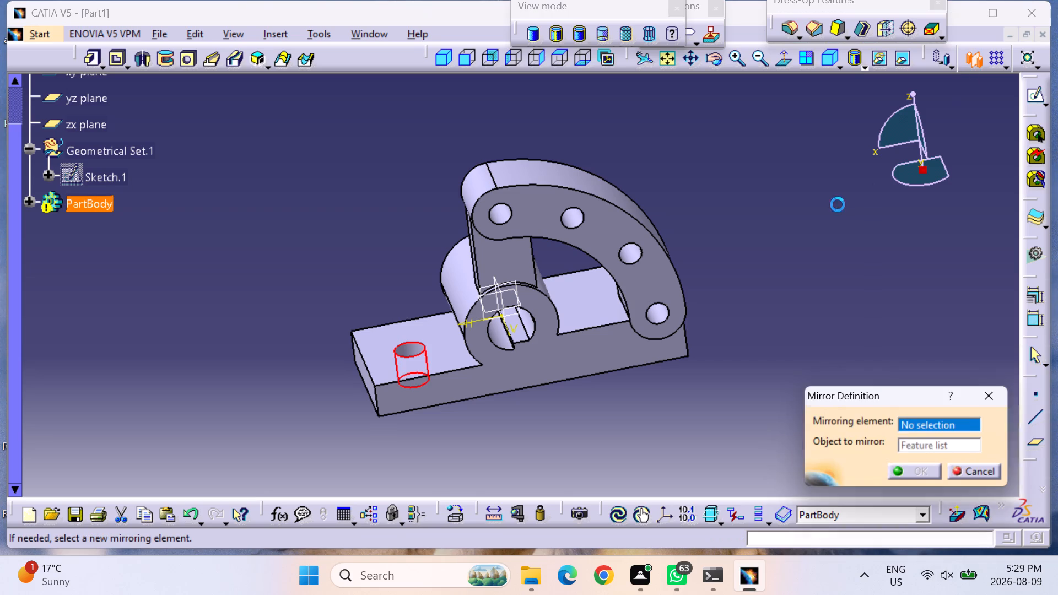
click(503, 302)
click(931, 470)
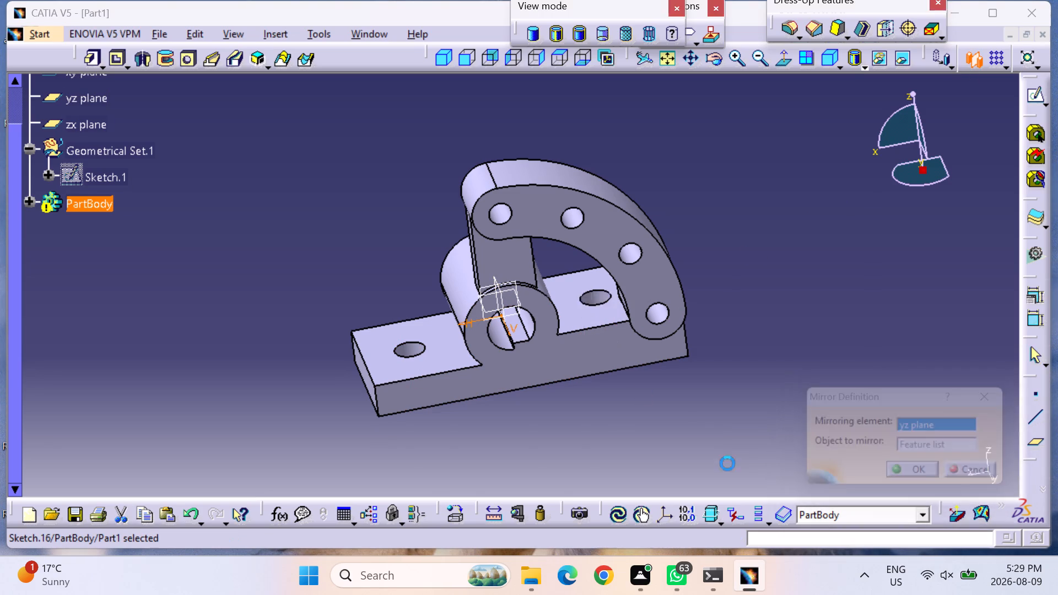
click(963, 469)
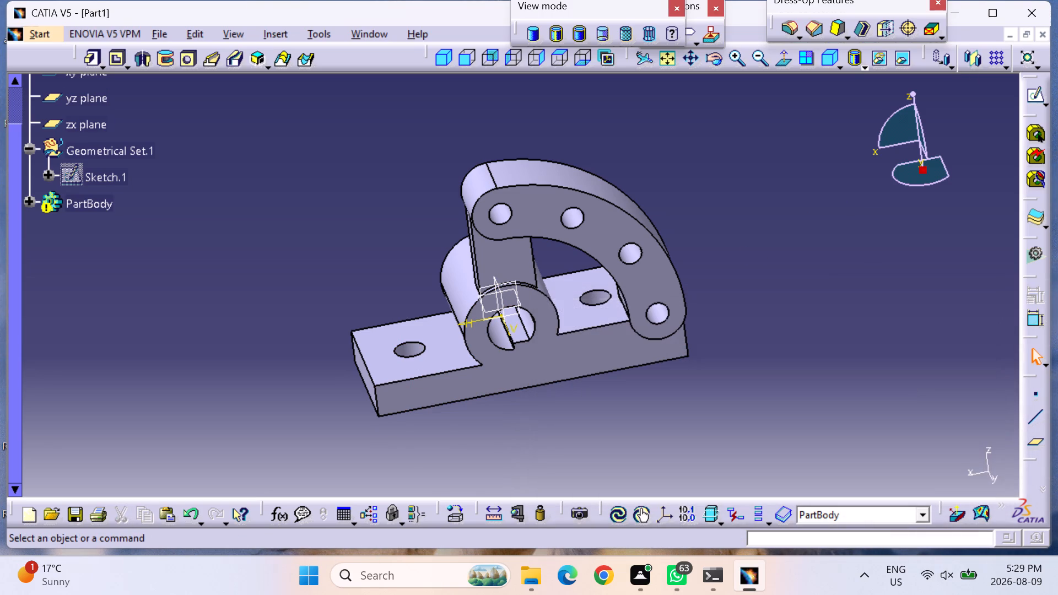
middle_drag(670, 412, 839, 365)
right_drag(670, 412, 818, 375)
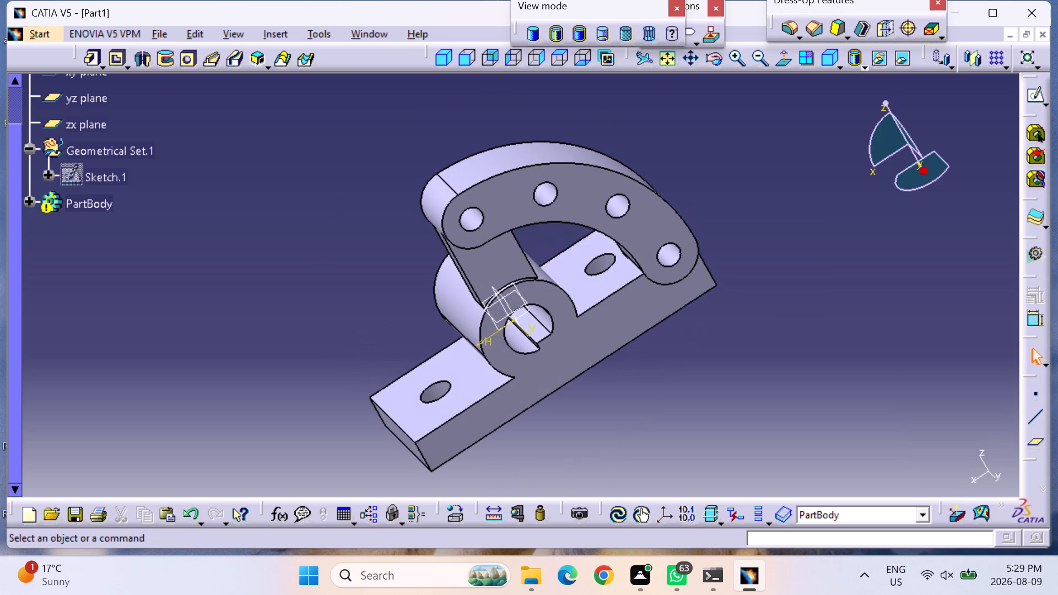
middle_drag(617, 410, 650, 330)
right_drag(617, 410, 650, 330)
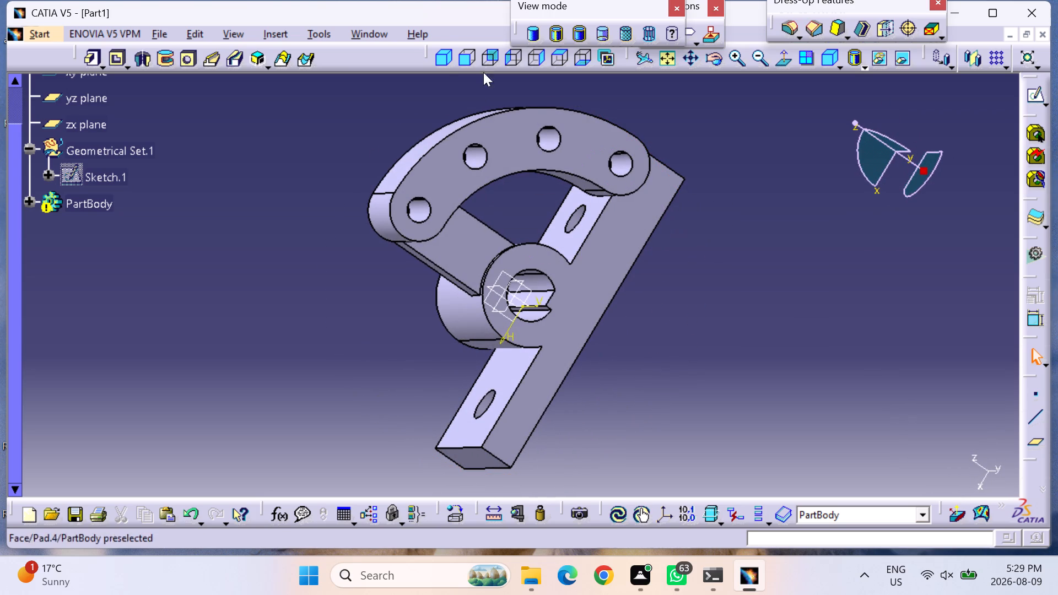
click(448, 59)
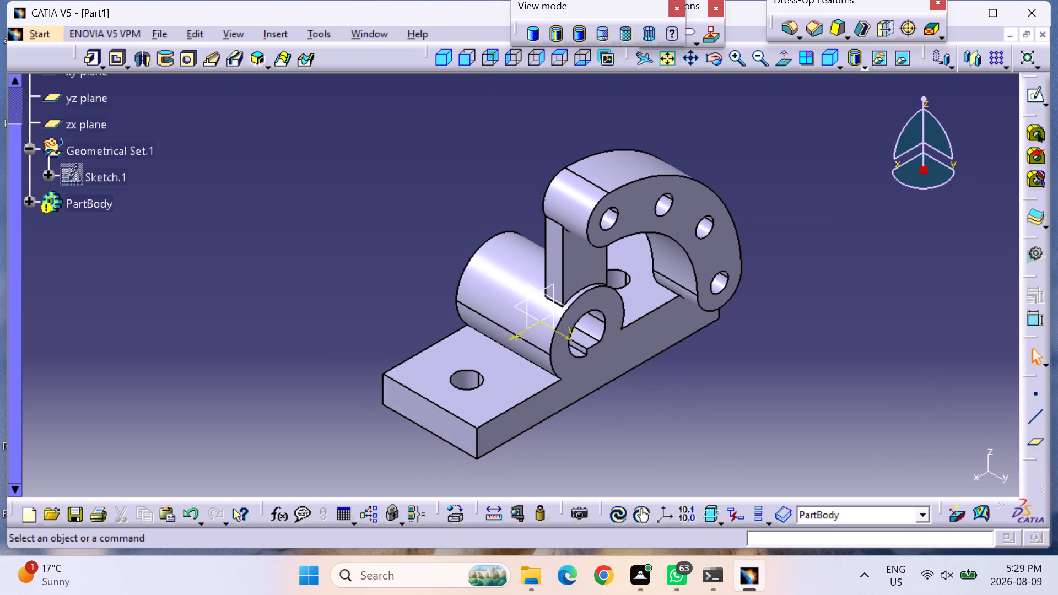
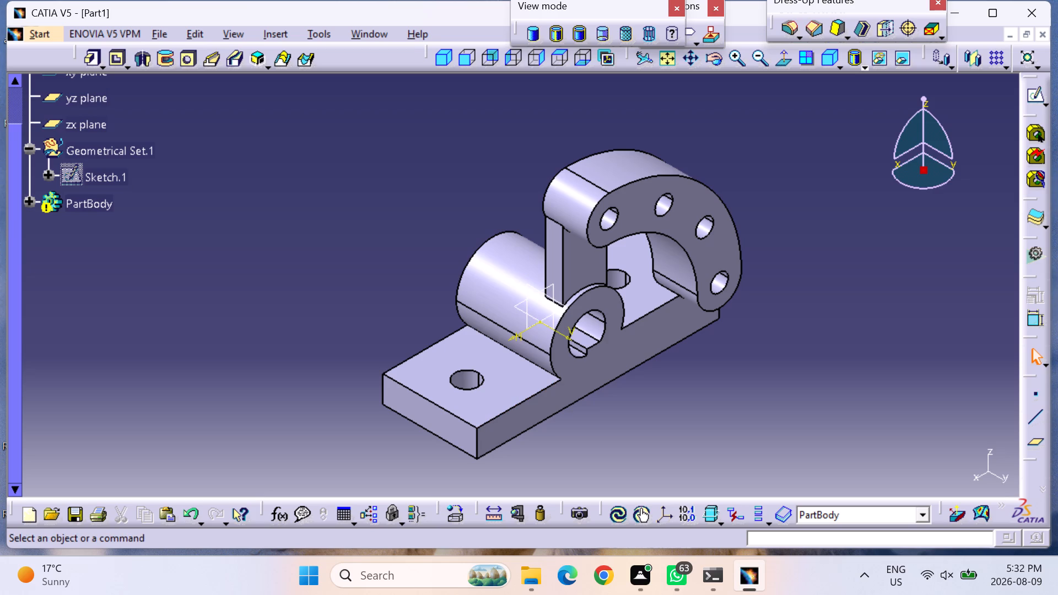
Examine the bracket and its mirrored base hole under the arm from several angles, finishing in the isometric view.
middle_drag(726, 394, 589, 374)
right_drag(726, 394, 589, 374)
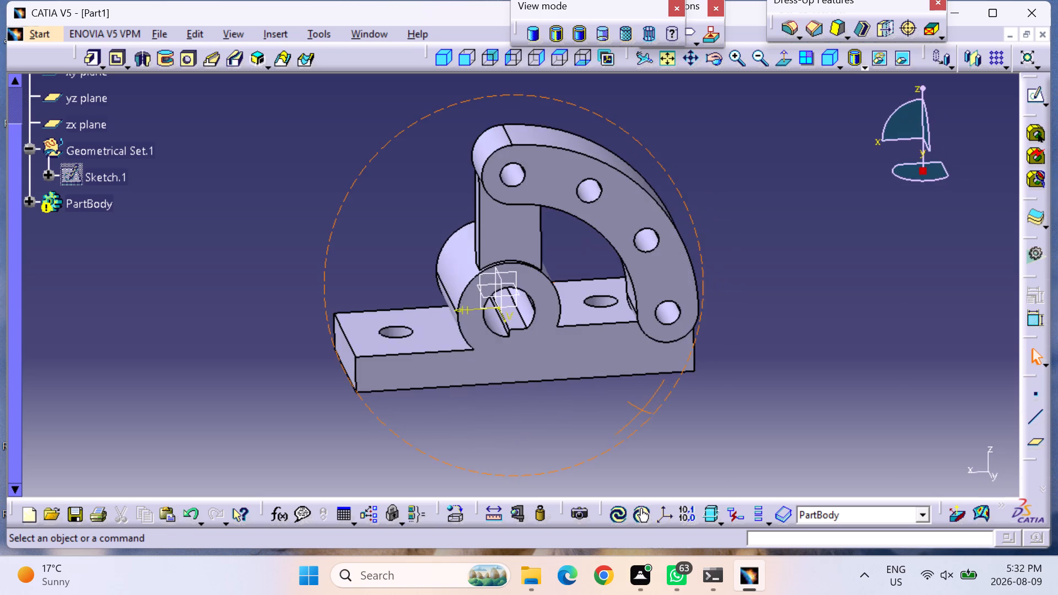
middle_drag(589, 374, 682, 374)
right_drag(589, 374, 682, 374)
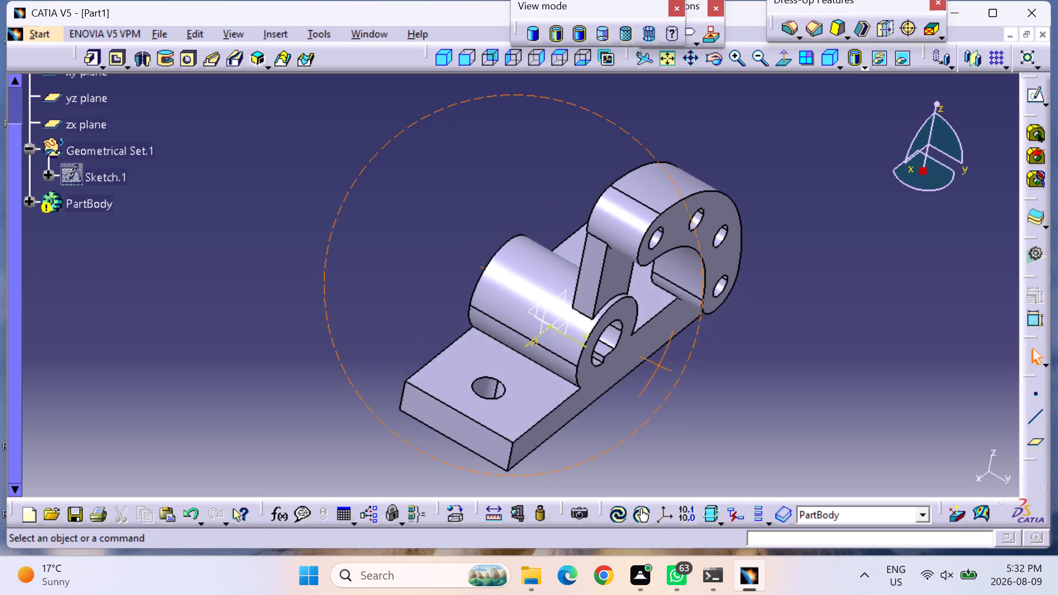
right_drag(682, 374, 685, 374)
middle_drag(682, 374, 687, 374)
click(441, 58)
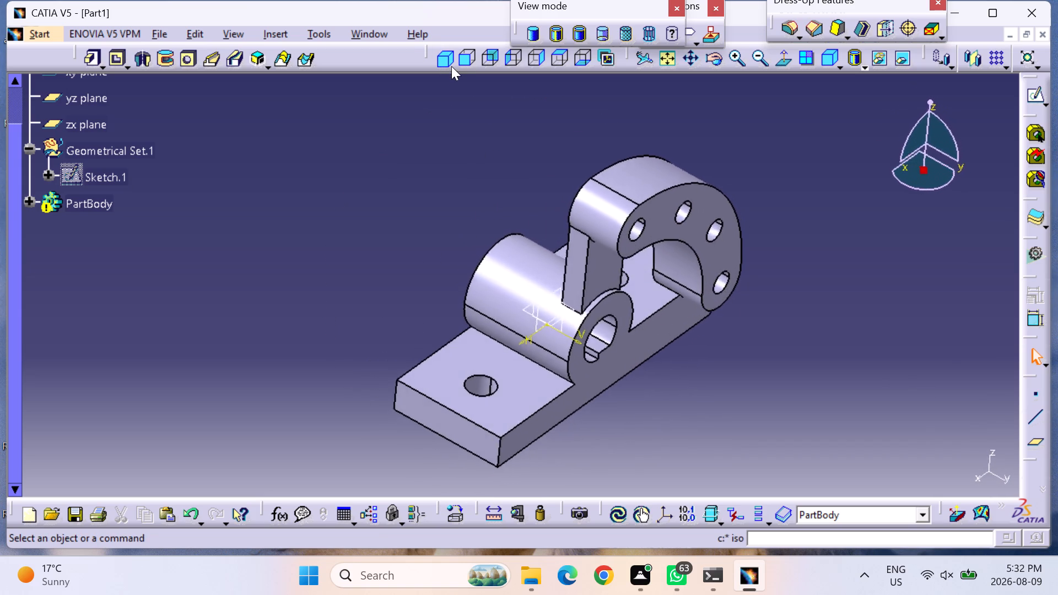
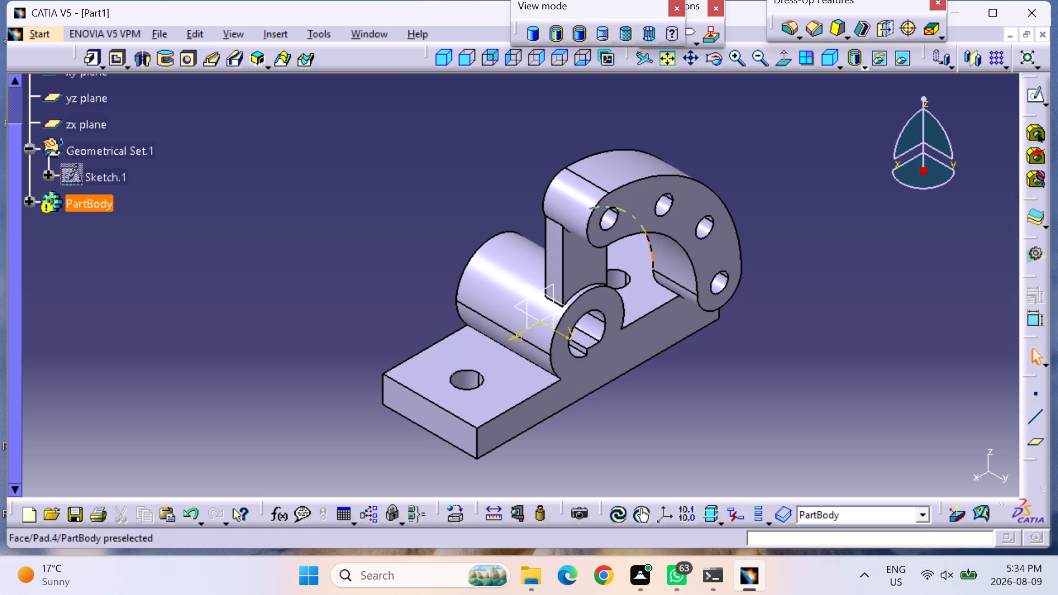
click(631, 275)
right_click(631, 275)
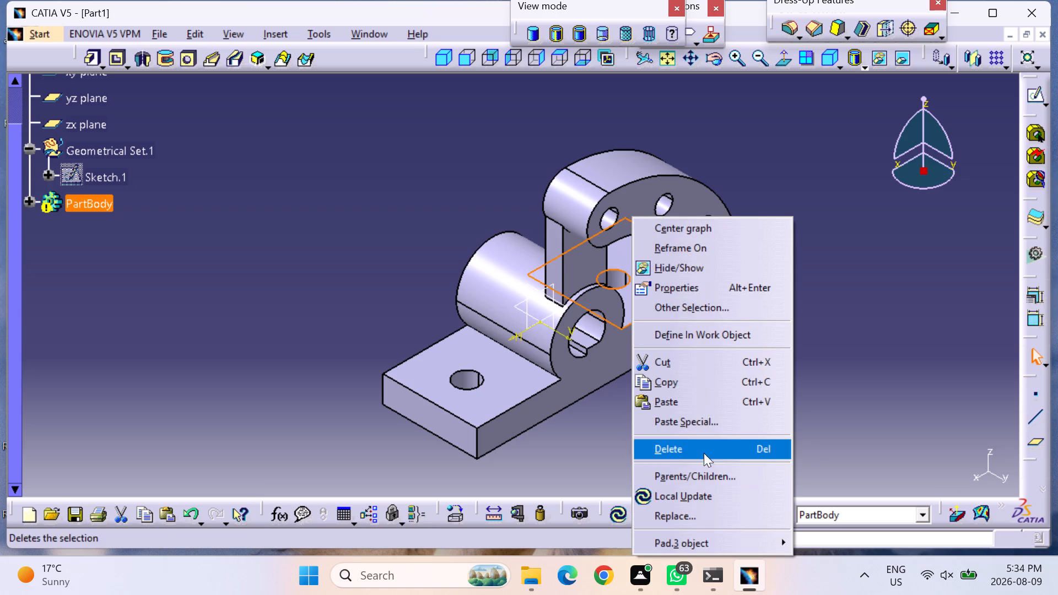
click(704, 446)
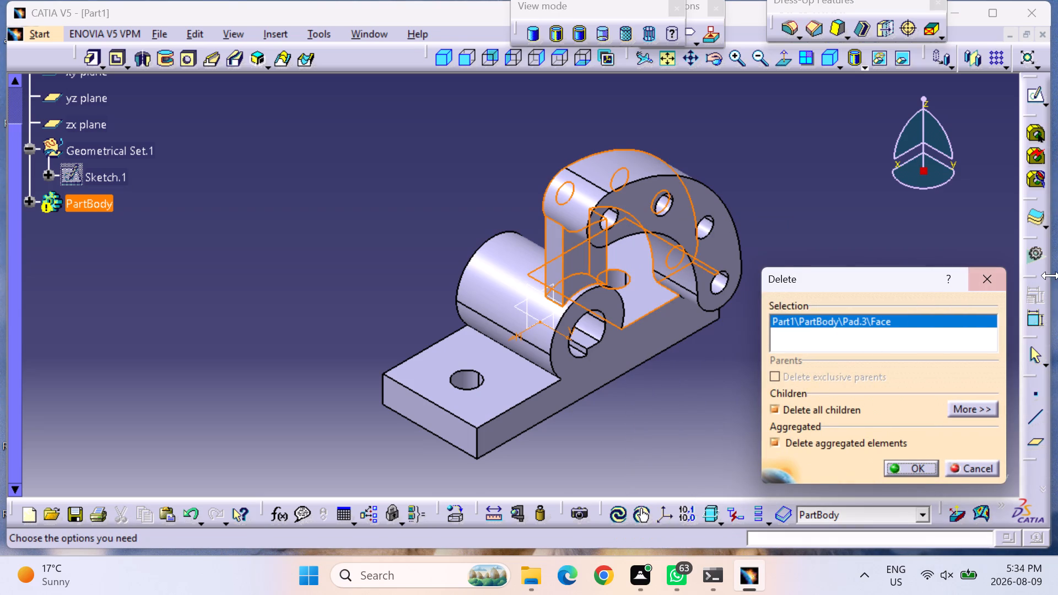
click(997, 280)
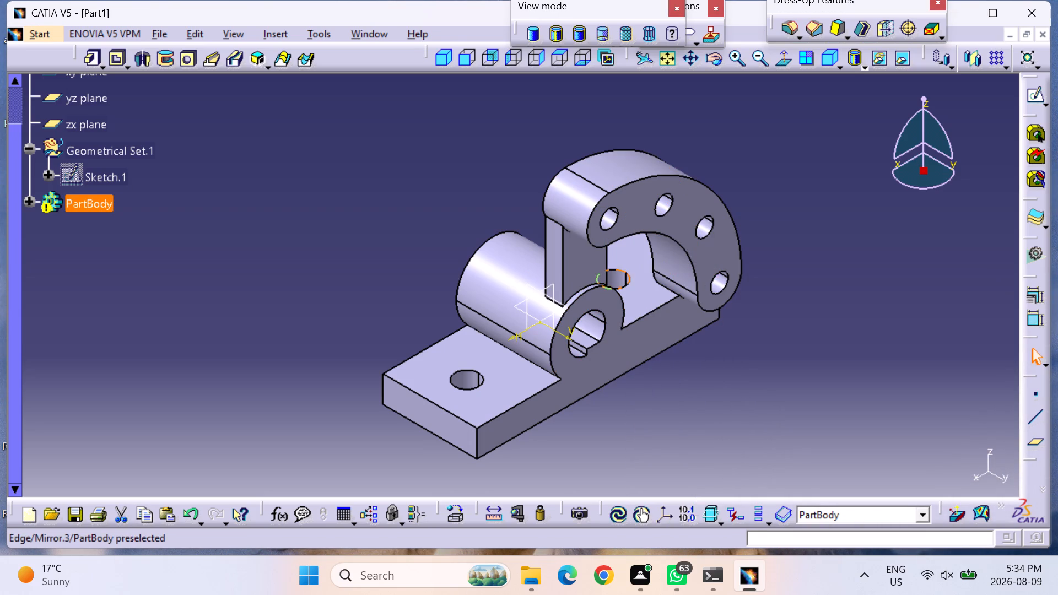
Delete the mirrored base hole under the curved arm, together with the over-constrained Sketch.16.
click(627, 281)
right_click(627, 281)
click(710, 445)
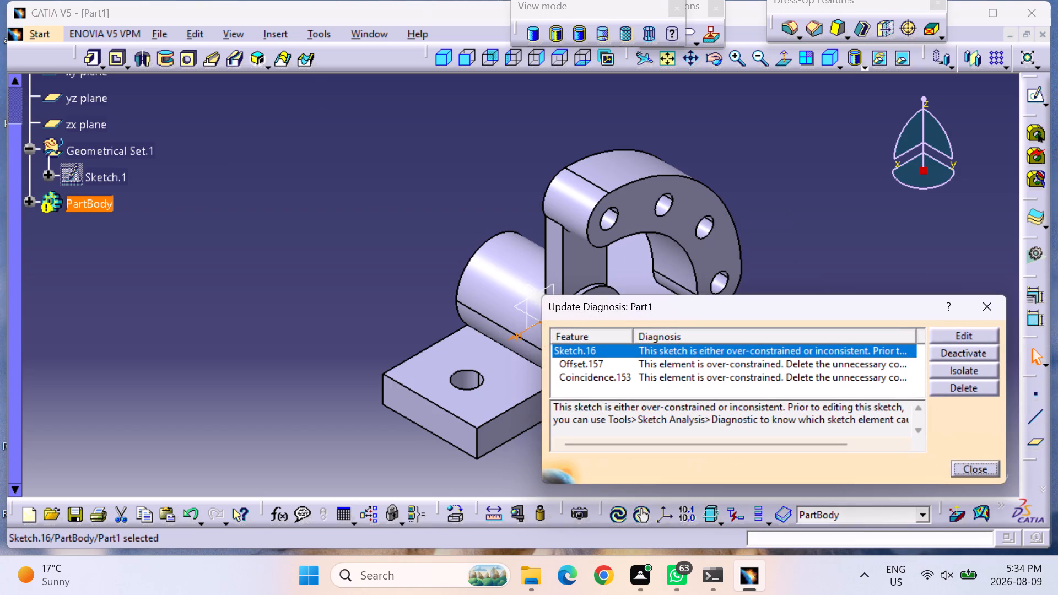
click(973, 386)
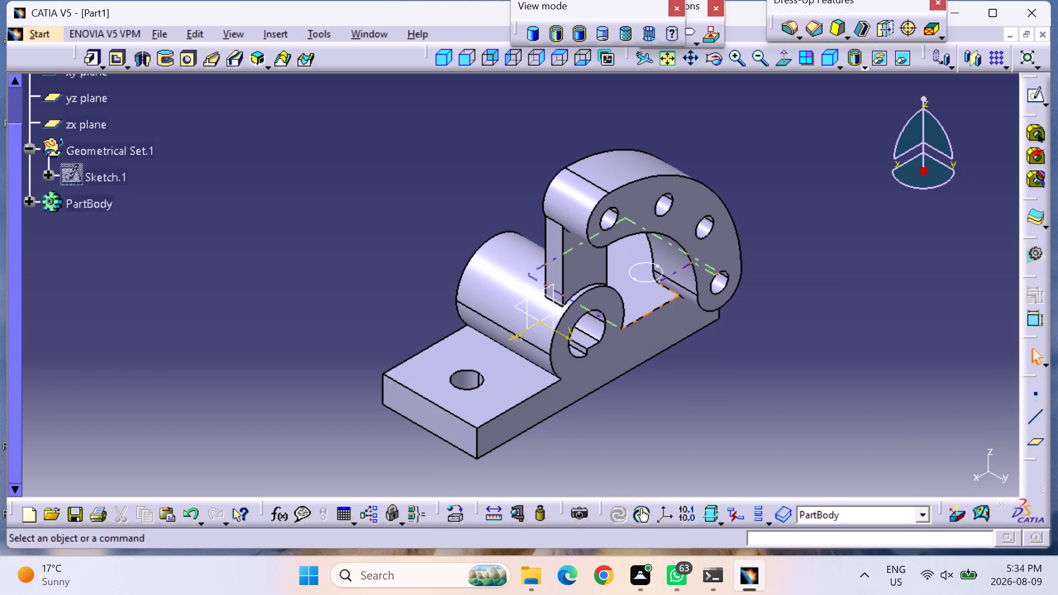
Cut the 16 mm circle sketch under the curved arm through the base as a pocket with the Up to last limit.
middle_drag(663, 371, 818, 304)
right_drag(663, 371, 818, 304)
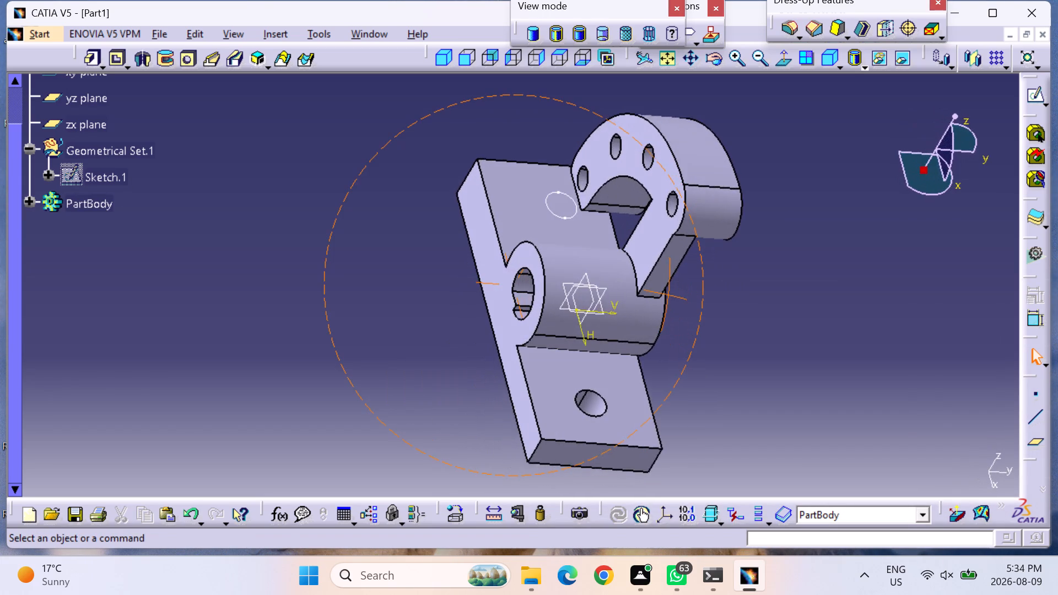
right_drag(818, 304, 821, 290)
middle_drag(818, 304, 822, 278)
middle_drag(817, 295, 843, 247)
right_drag(817, 295, 843, 247)
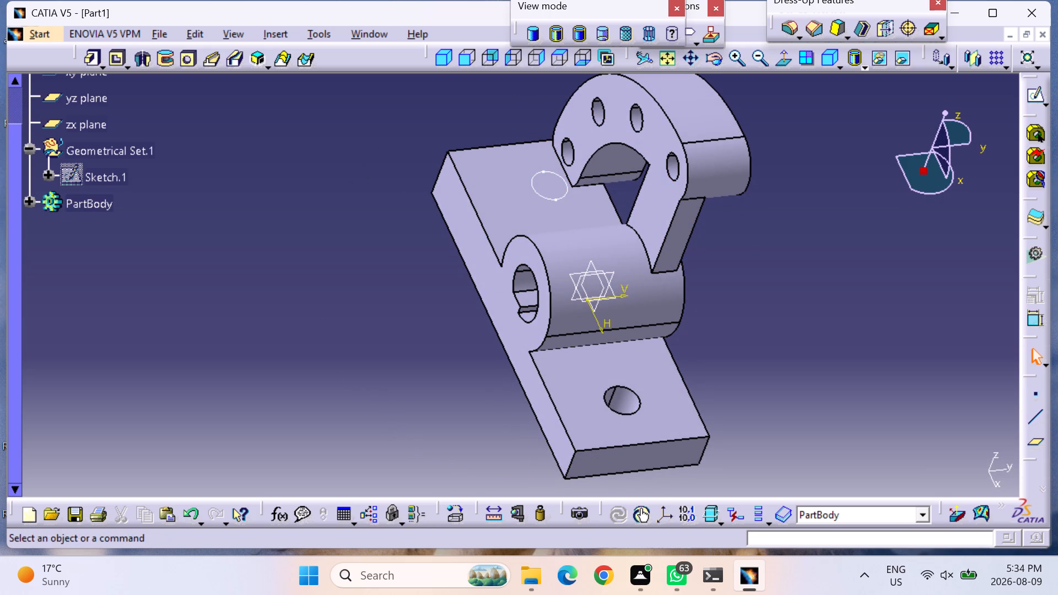
click(94, 68)
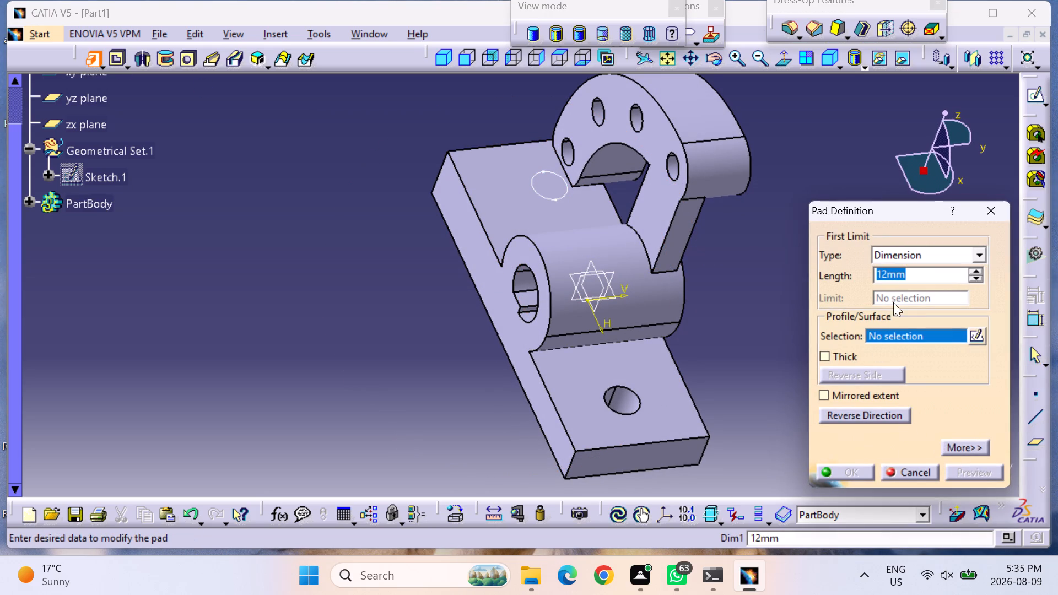
click(980, 214)
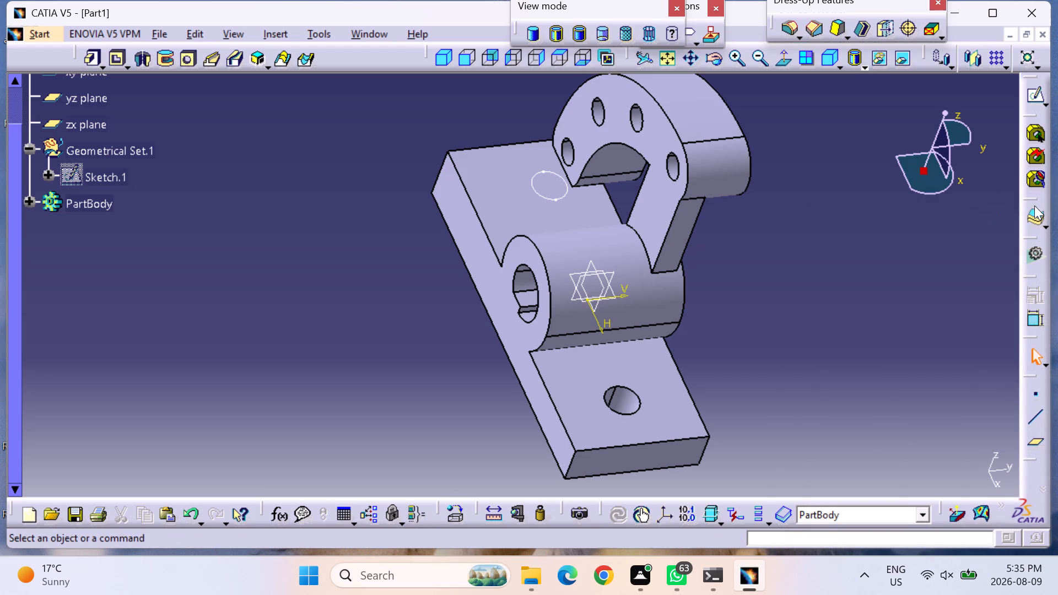
click(122, 61)
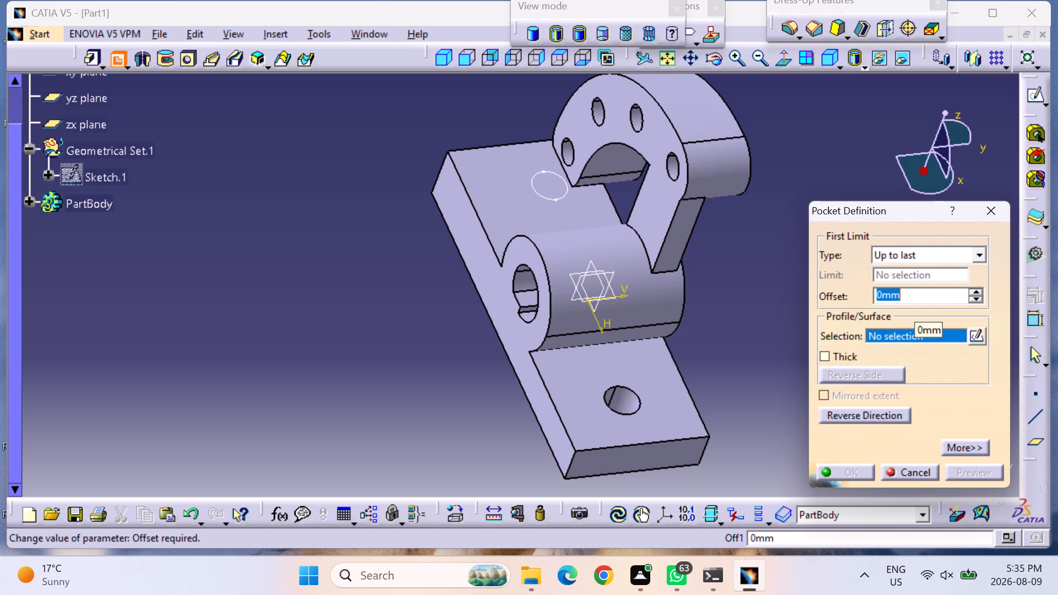
click(557, 200)
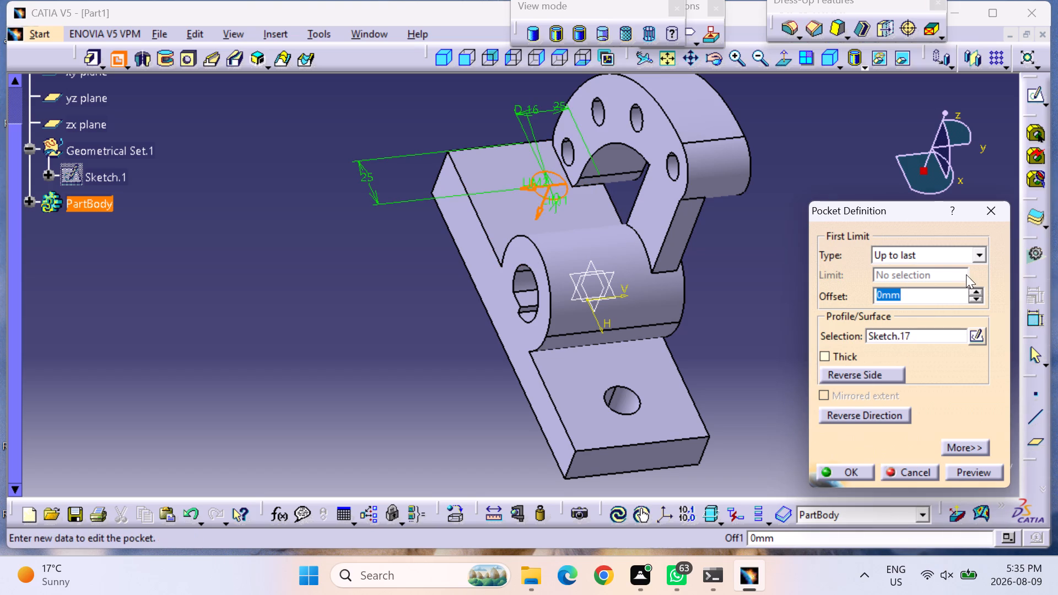
click(970, 469)
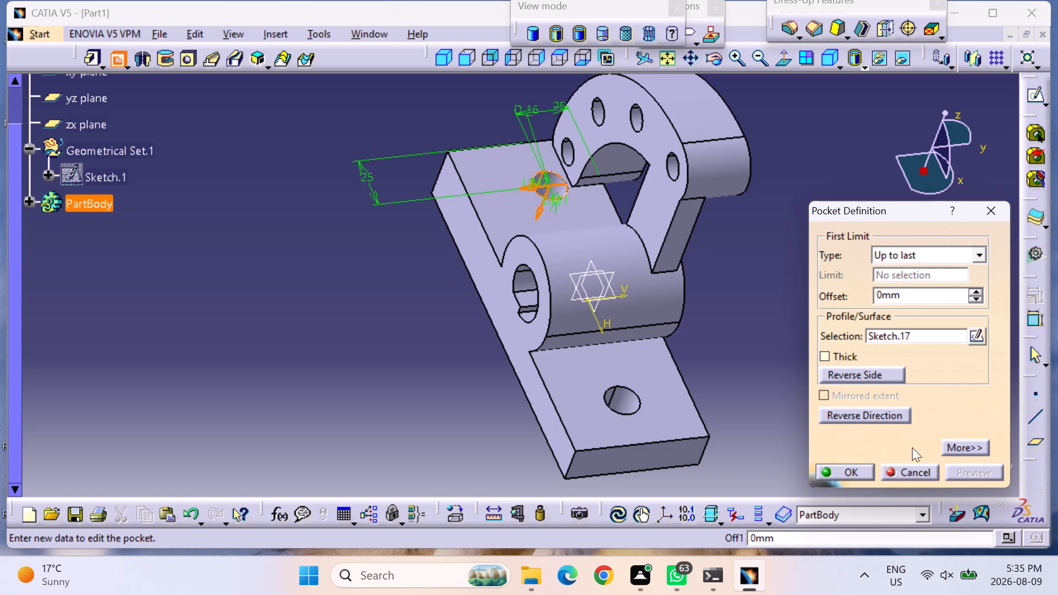
click(852, 474)
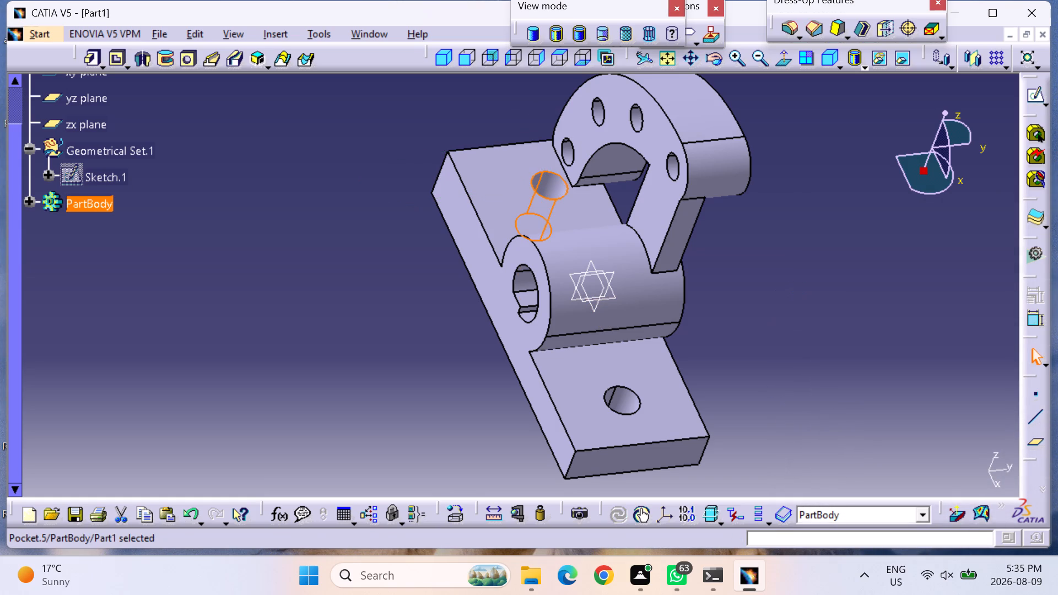
Examine the bracket and the recut base hole from several angles, including the underside and the isometric view.
middle_drag(806, 287, 673, 297)
right_drag(805, 286, 672, 299)
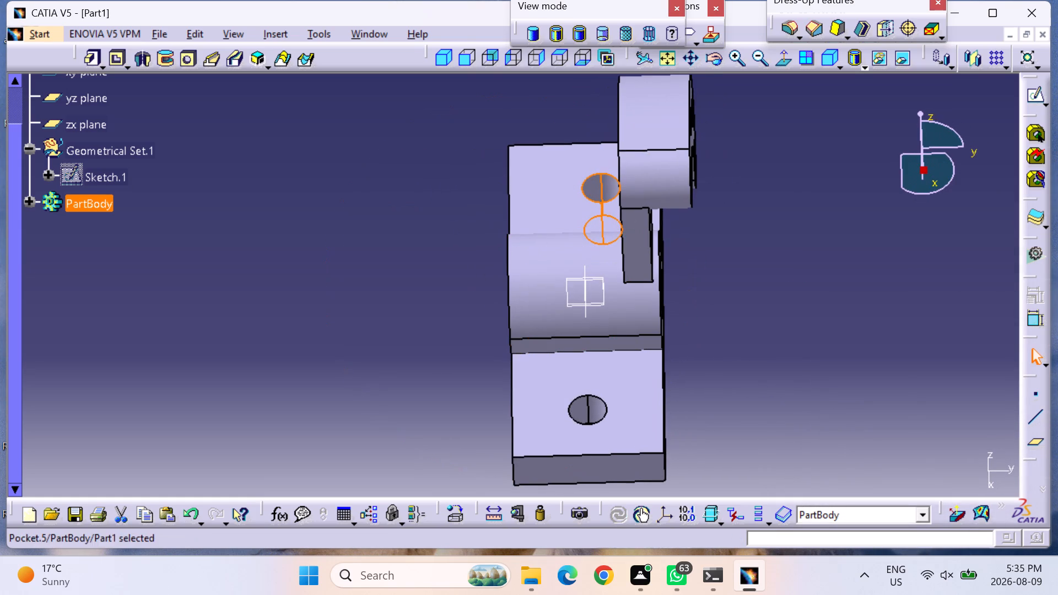
click(442, 56)
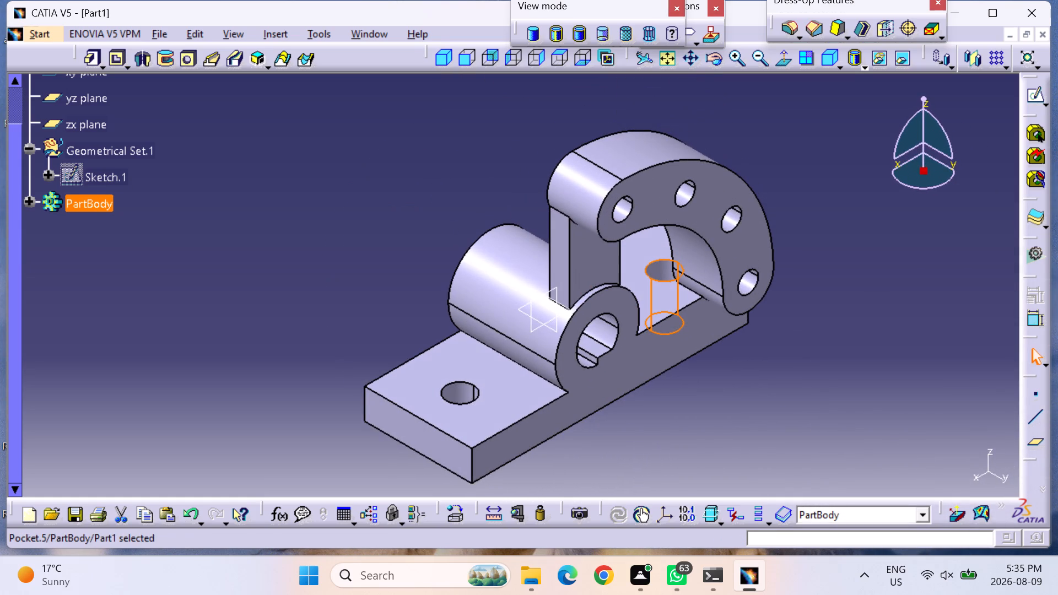
click(760, 388)
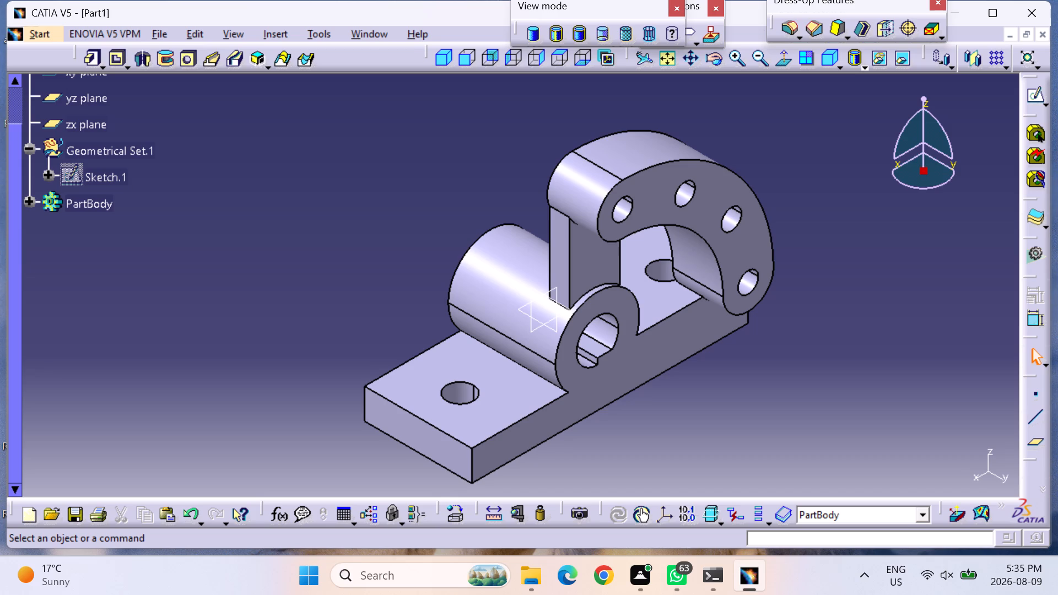
middle_drag(803, 378, 744, 345)
right_drag(802, 380, 744, 345)
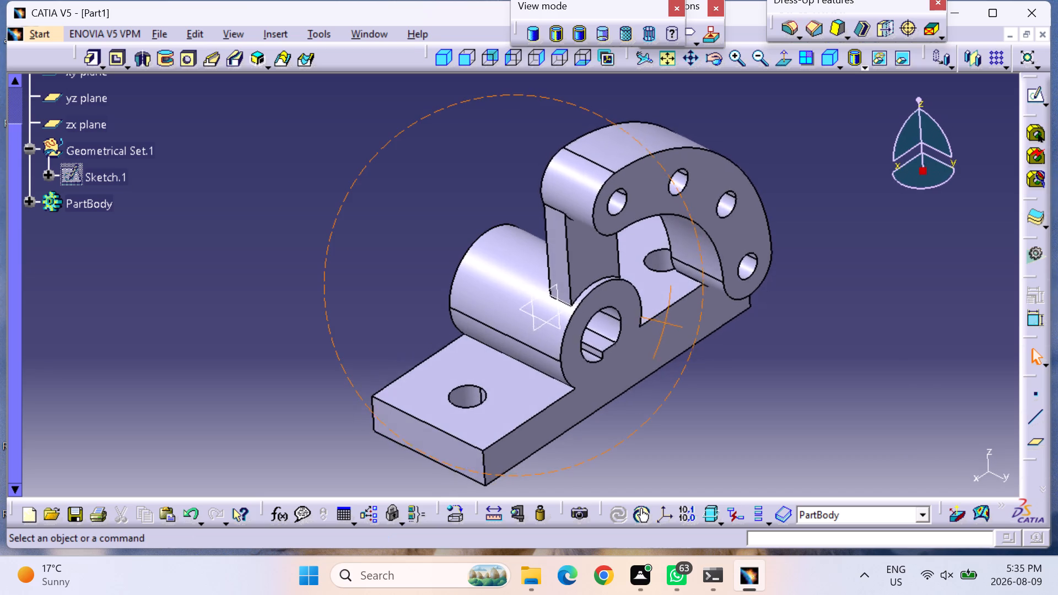
right_drag(744, 345, 843, 403)
middle_drag(744, 345, 843, 403)
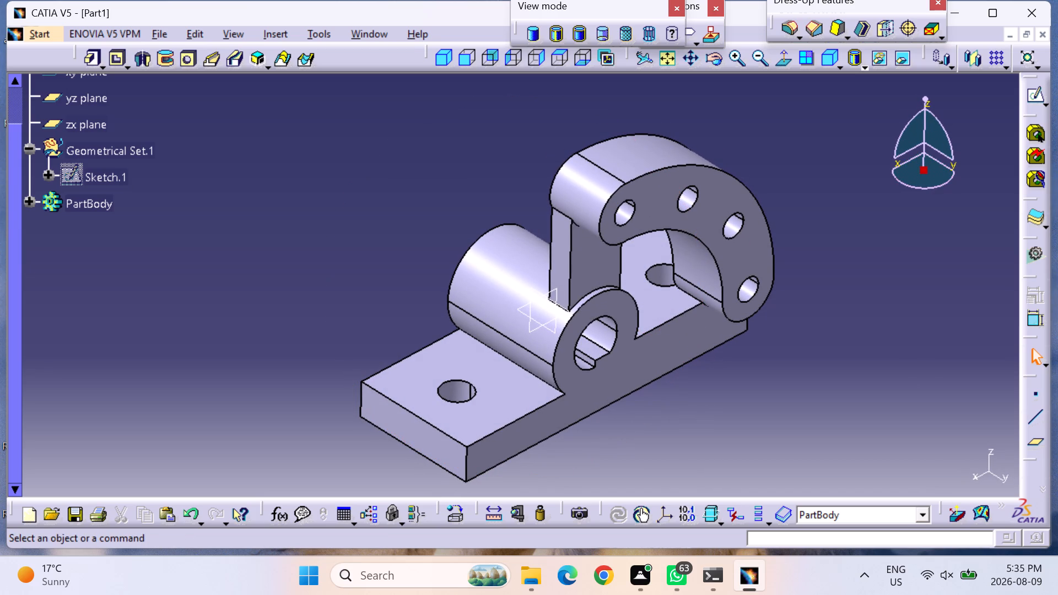
middle_drag(744, 445, 727, 443)
right_drag(732, 443, 727, 443)
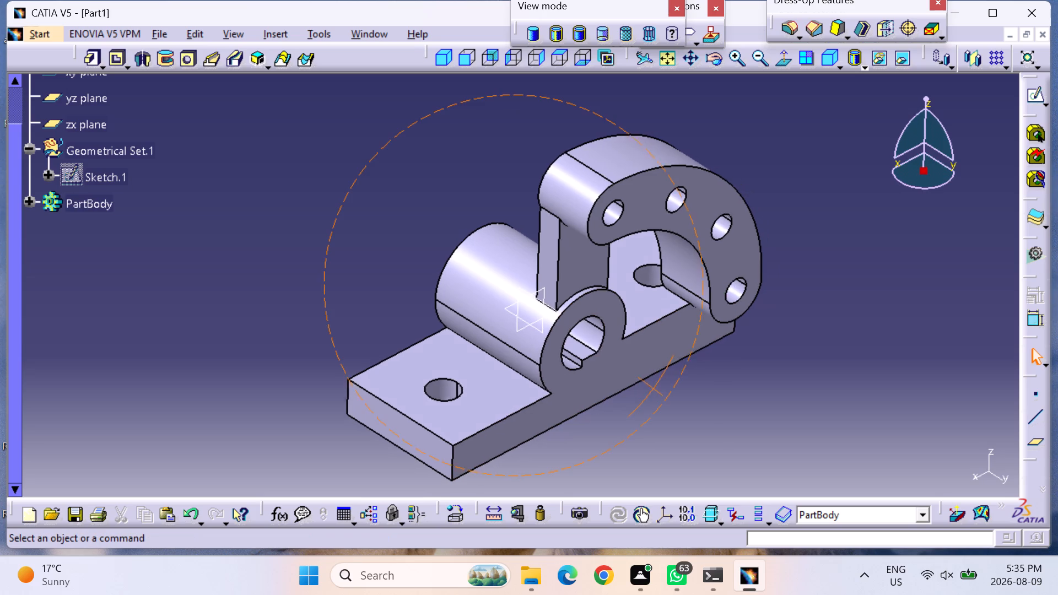
middle_drag(727, 443, 611, 391)
right_drag(727, 443, 611, 391)
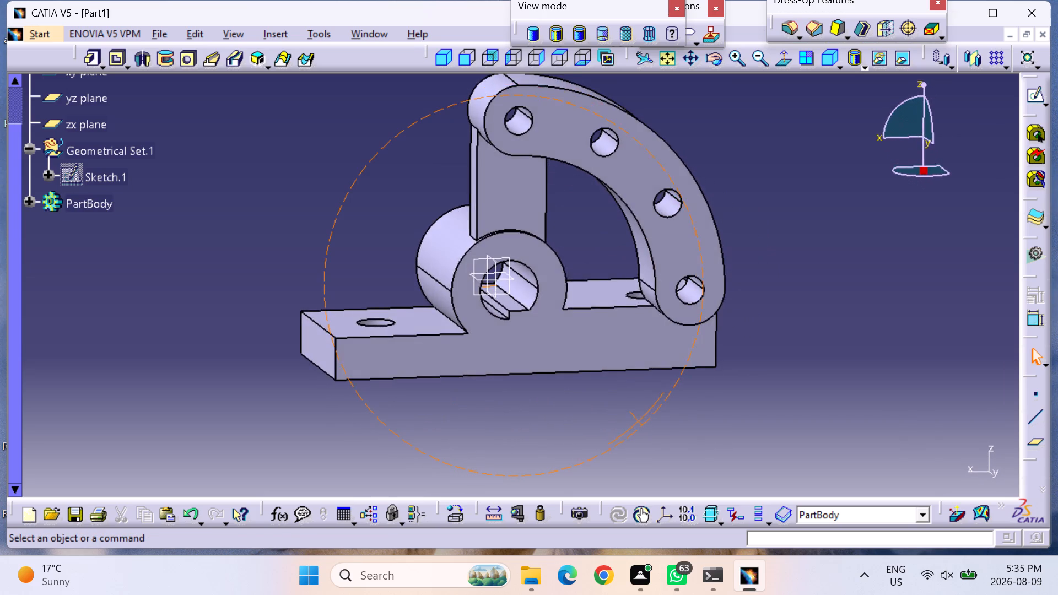
middle_drag(611, 391, 571, 290)
right_drag(611, 391, 571, 290)
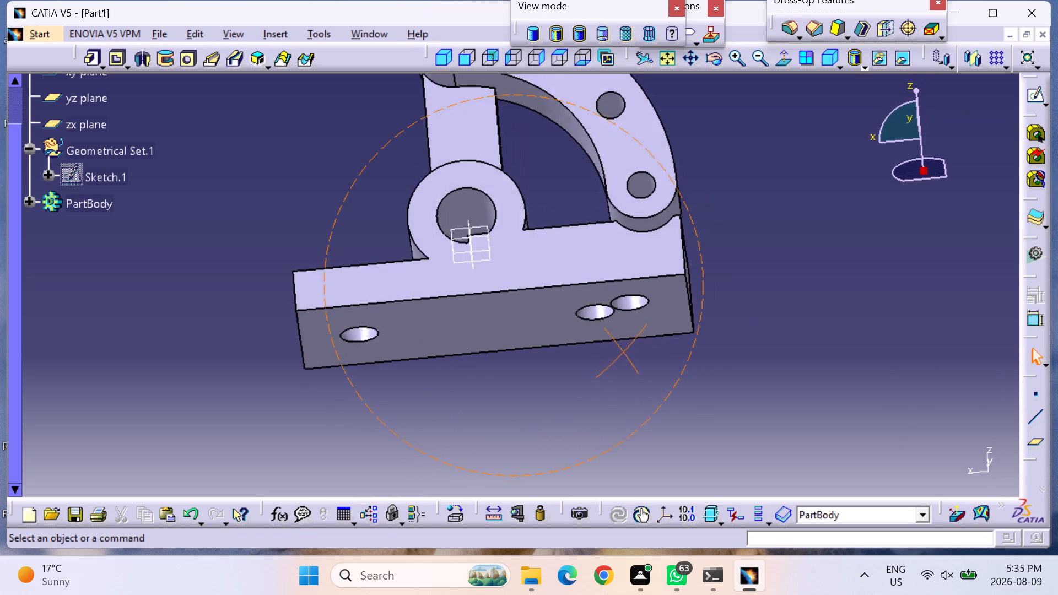
right_drag(571, 290, 692, 402)
middle_drag(571, 290, 695, 404)
middle_click(703, 410)
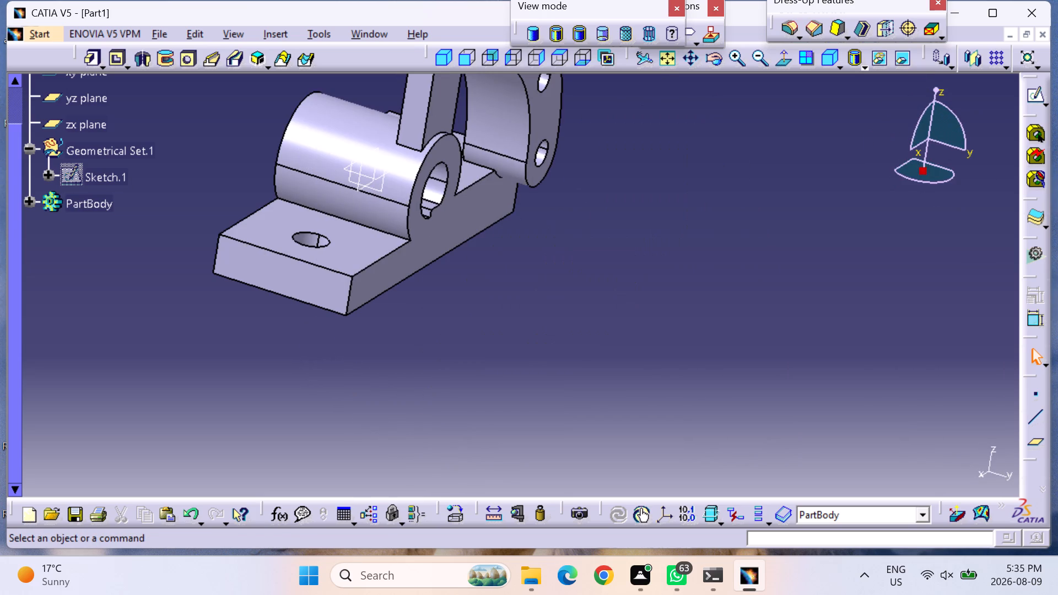
click(445, 59)
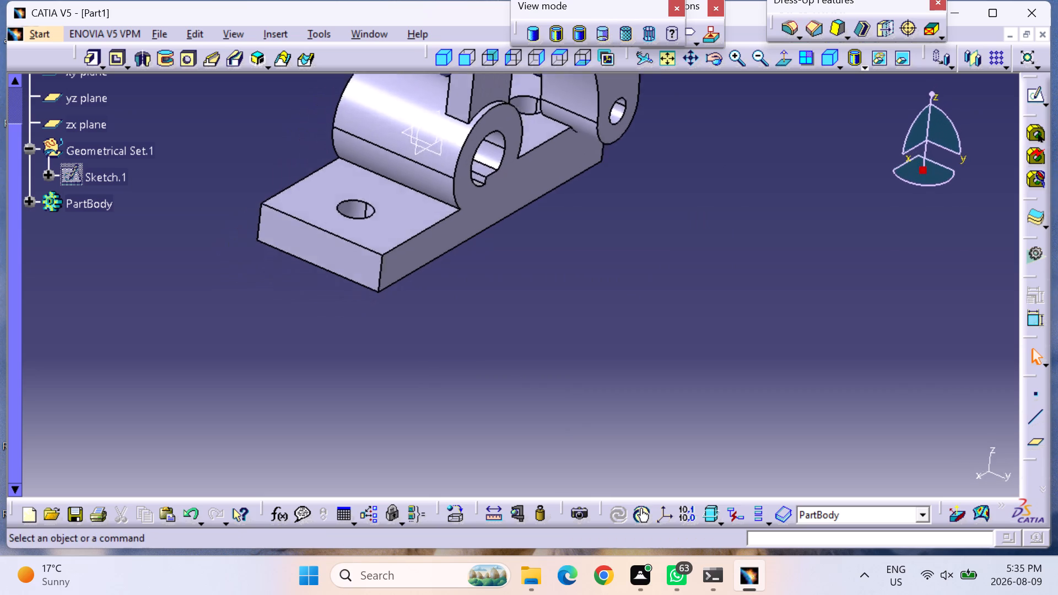
middle_drag(612, 223, 582, 267)
right_drag(612, 223, 582, 267)
click(445, 57)
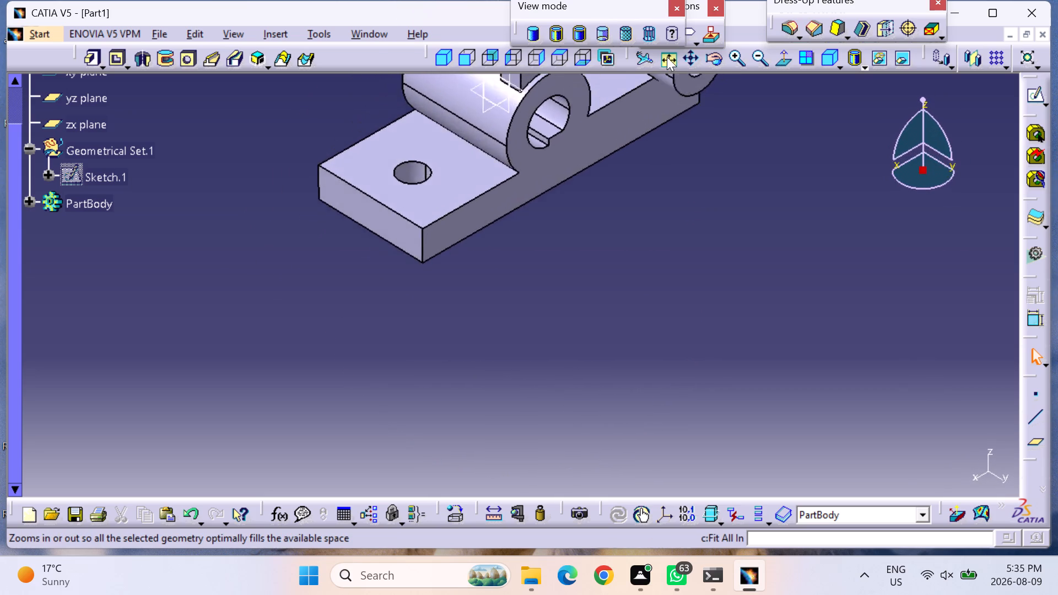
click(667, 57)
middle_drag(618, 403, 595, 402)
right_drag(618, 405, 595, 402)
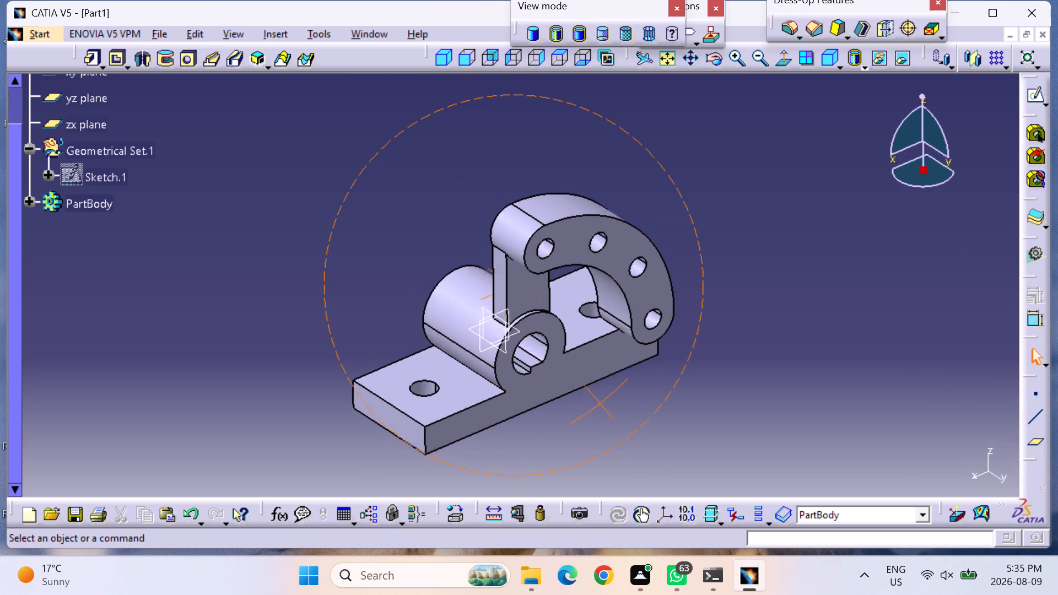
middle_drag(595, 402, 498, 355)
right_drag(595, 402, 500, 355)
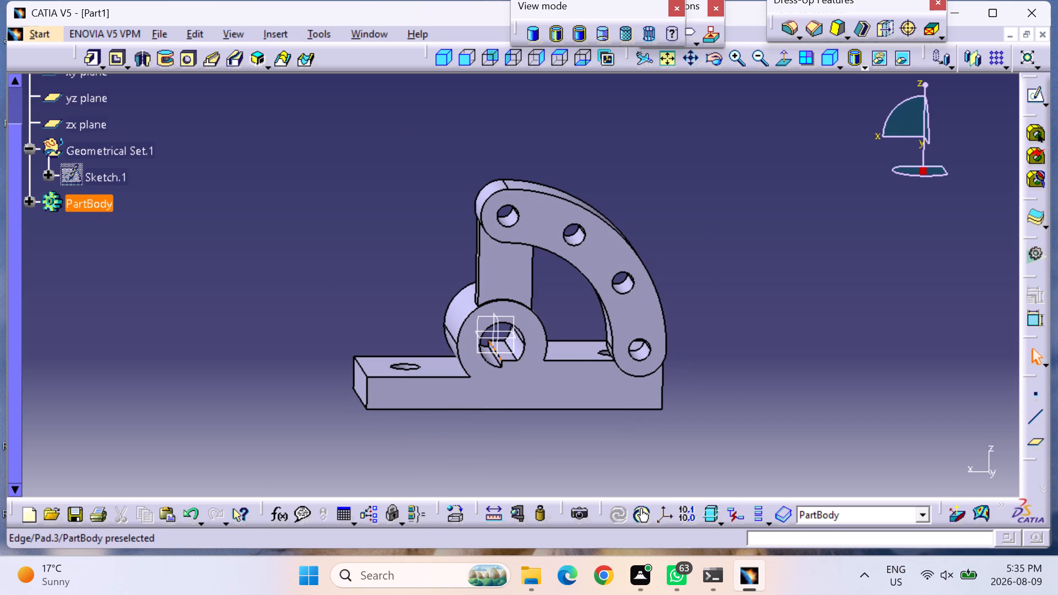
Open the definition of the base pad under the curved arm and leave it without editing.
double_click(498, 359)
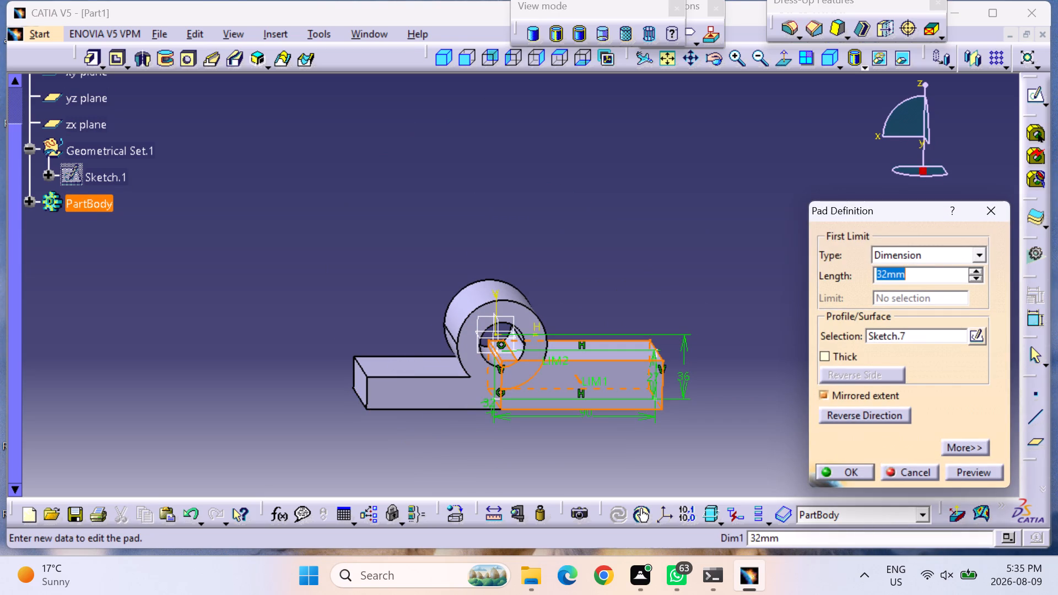
click(991, 217)
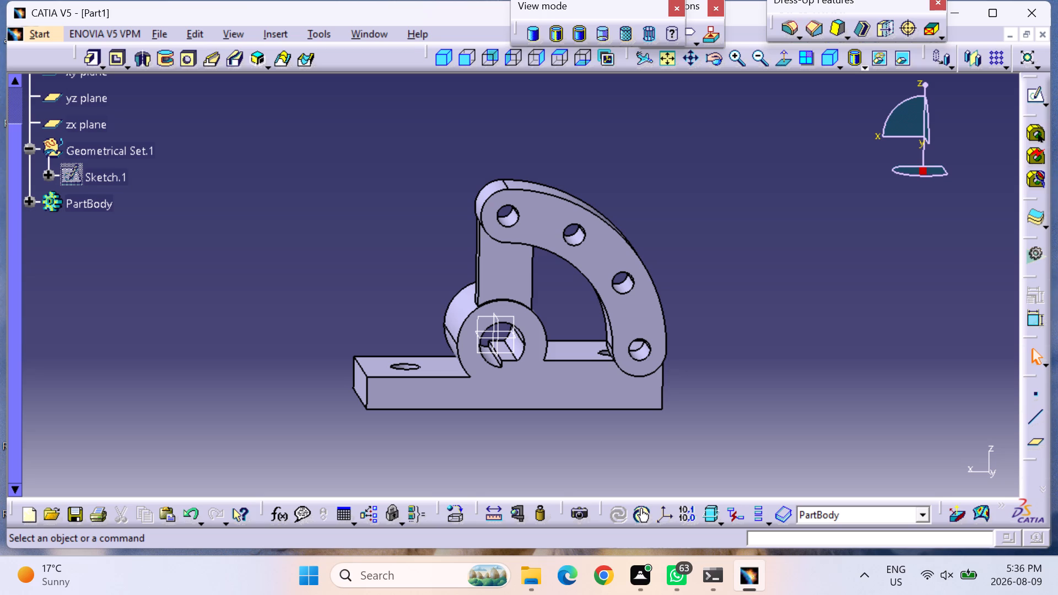
Save the part to the Desktop as a CATPart file named "part 13 orthographic".
key(ctrl+s)
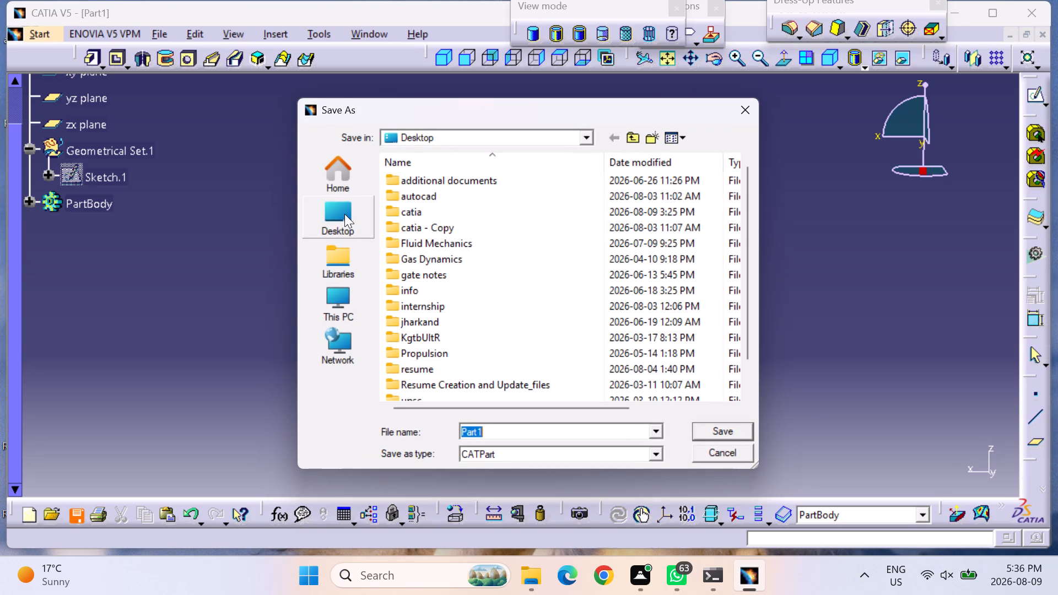
click(344, 214)
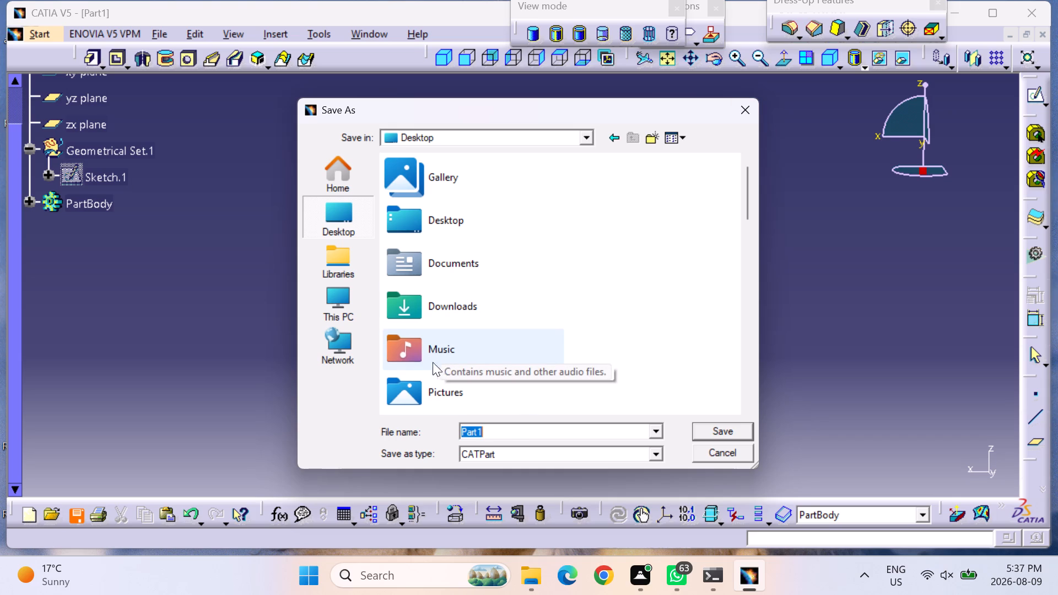
text(part 13 orthograpp)
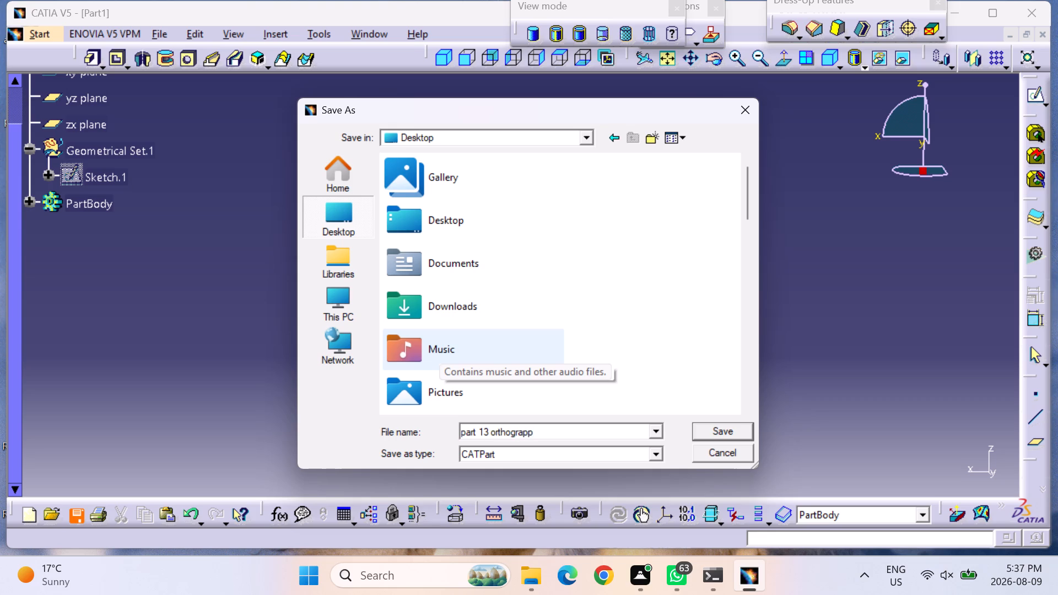
key(BackSpace)
text(hic)
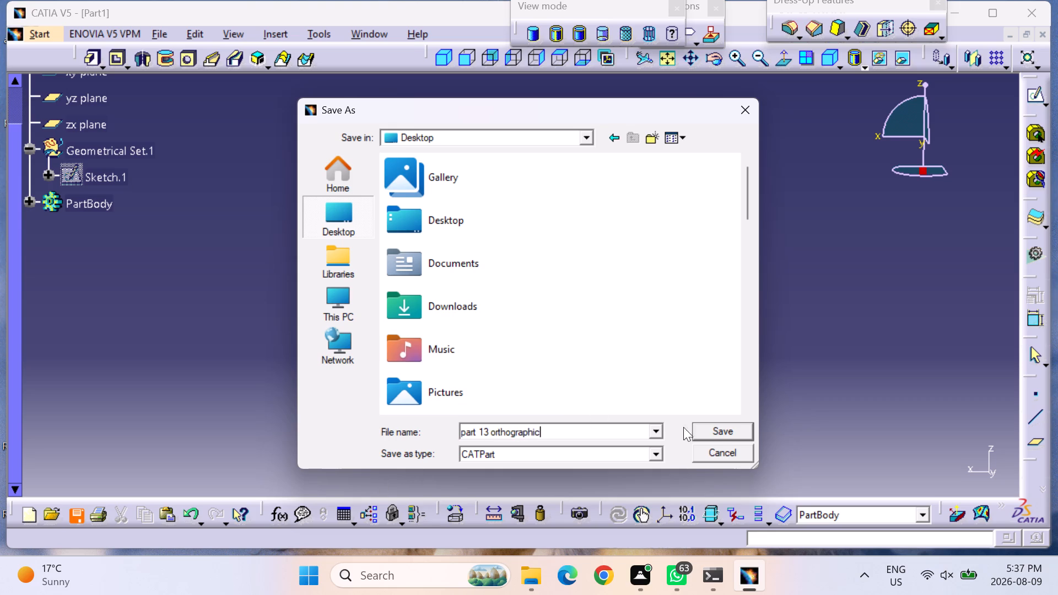
click(317, 218)
click(735, 425)
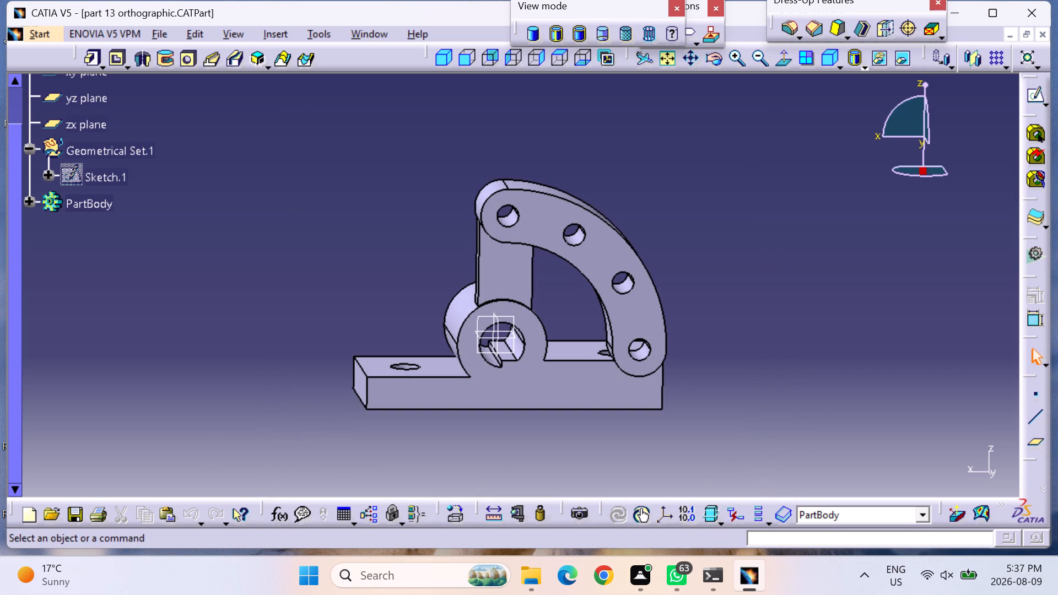
Print the current view of the bracket to a PDF file named "part 13 orthographic" on the Desktop.
click(96, 517)
click(331, 263)
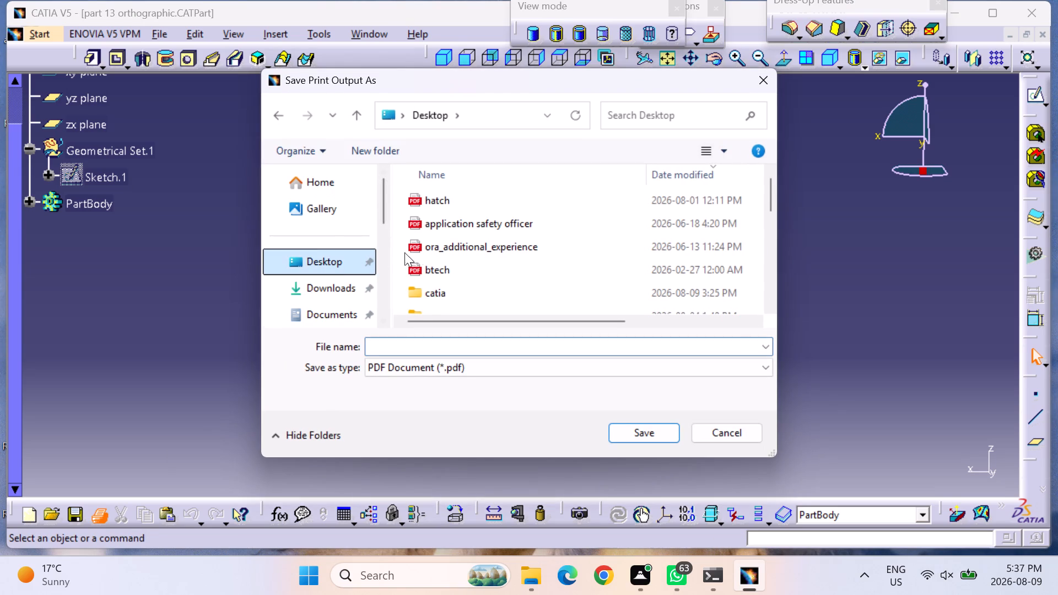
click(417, 348)
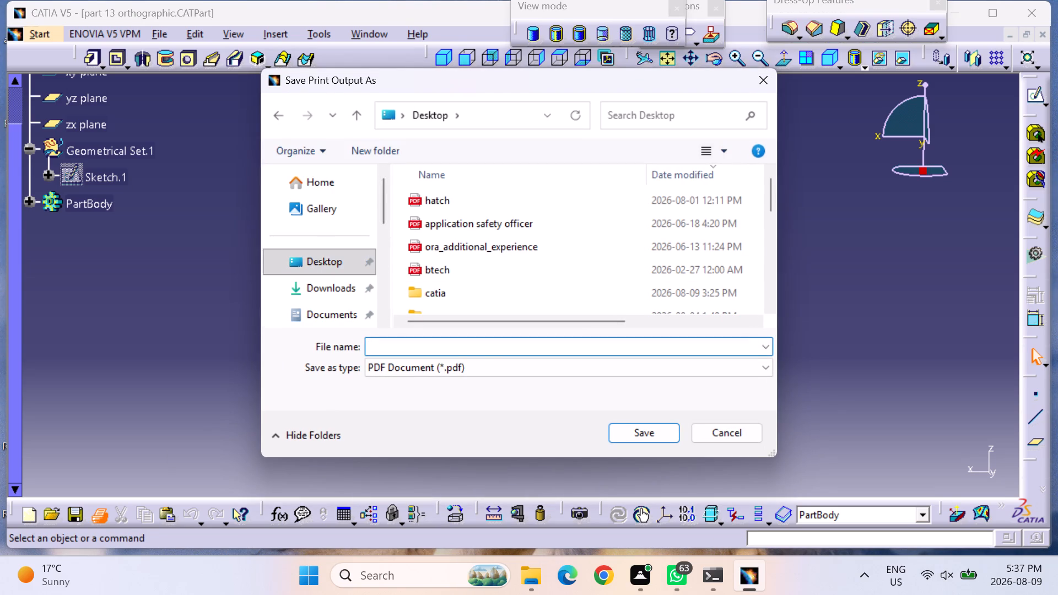
text(part 13)
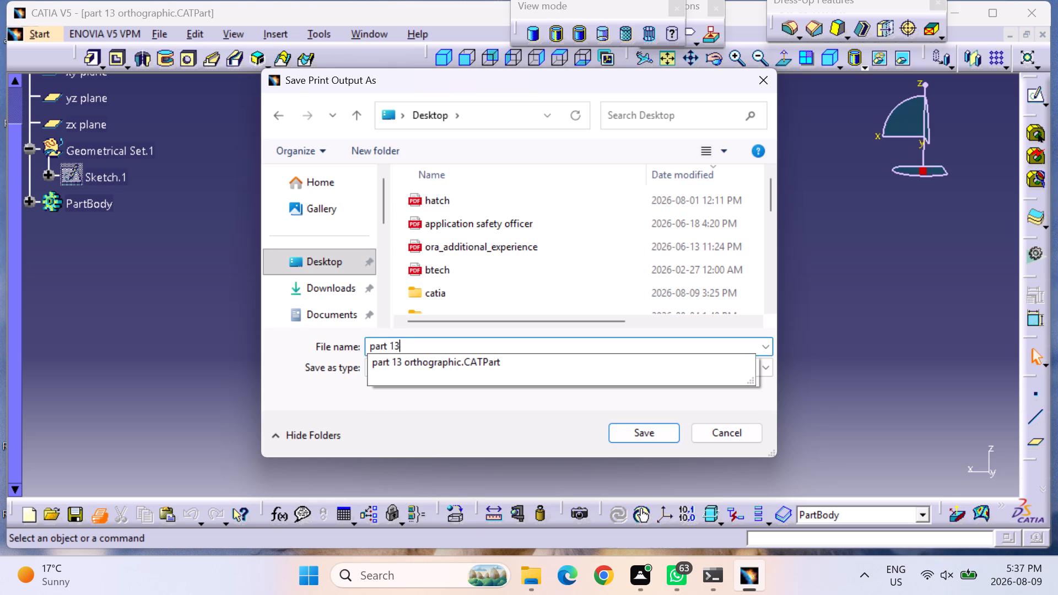
key(space)
text(orthographic)
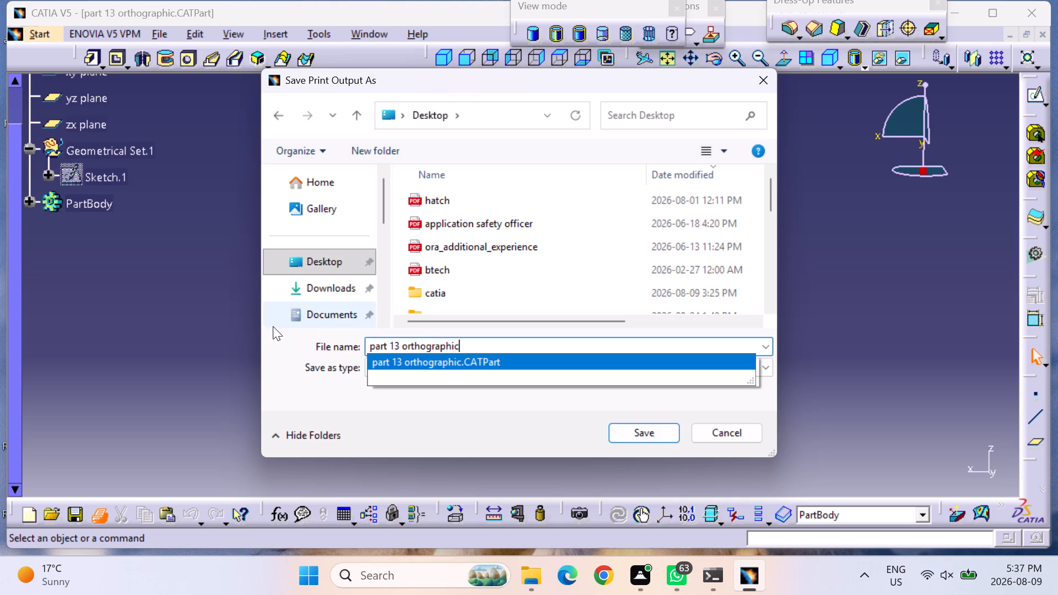
click(654, 437)
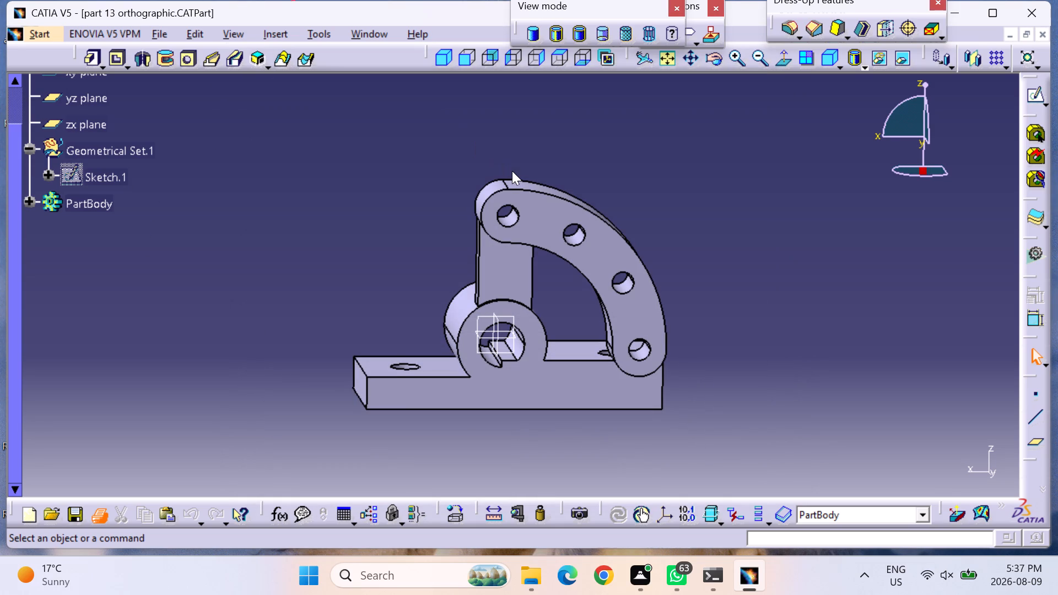